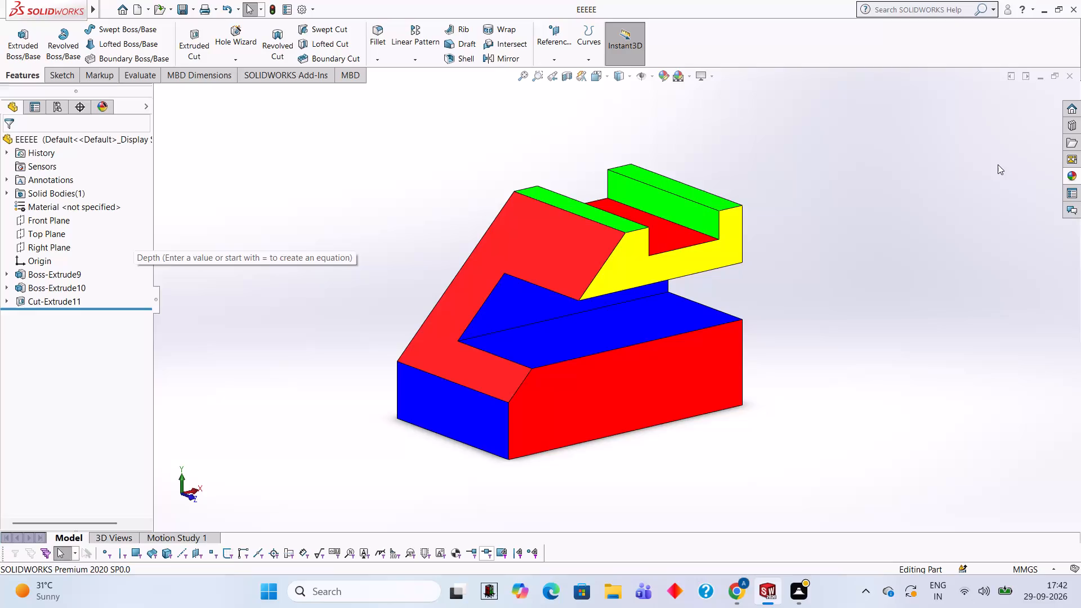
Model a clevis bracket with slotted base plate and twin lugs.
Close the open EEEEE part and create a new part document.
{"action": "left_click", "coordinate": [1066, 77]}
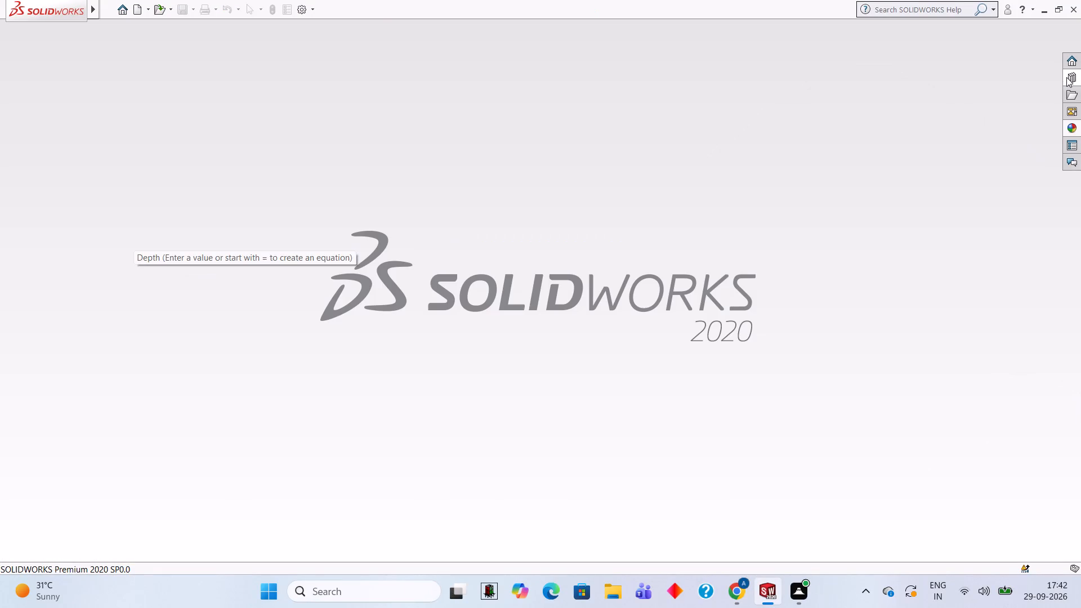
{"action": "left_click", "coordinate": [139, 15]}
{"action": "left_click", "coordinate": [444, 439]}
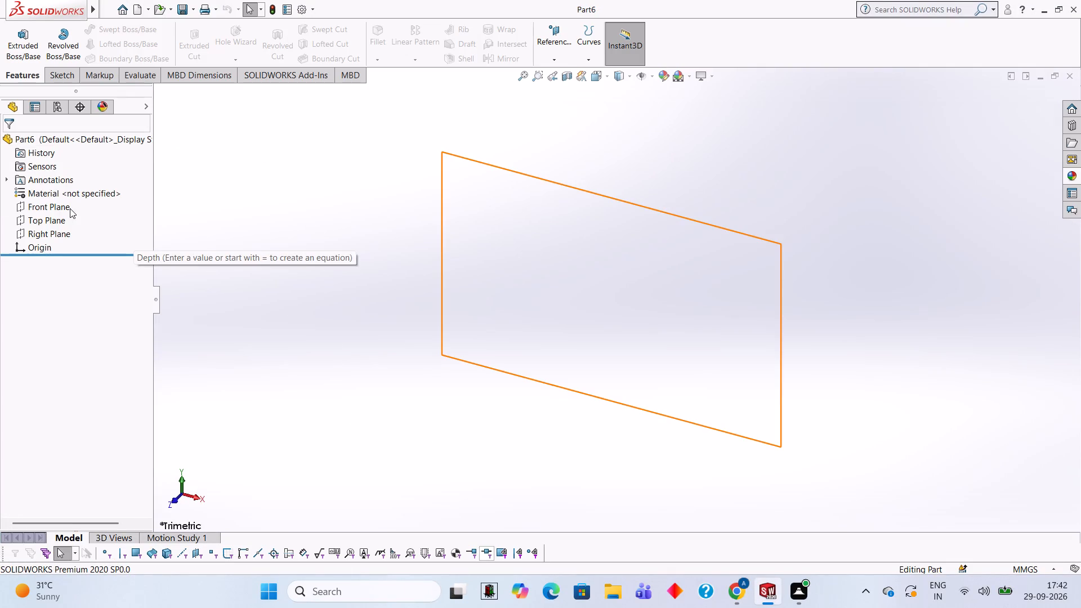
Start a sketch on the Front Plane and draw a 95 mm horizontal line from the origin along +X.
{"action": "left_click", "coordinate": [69, 208]}
{"action": "left_click", "coordinate": [79, 190]}
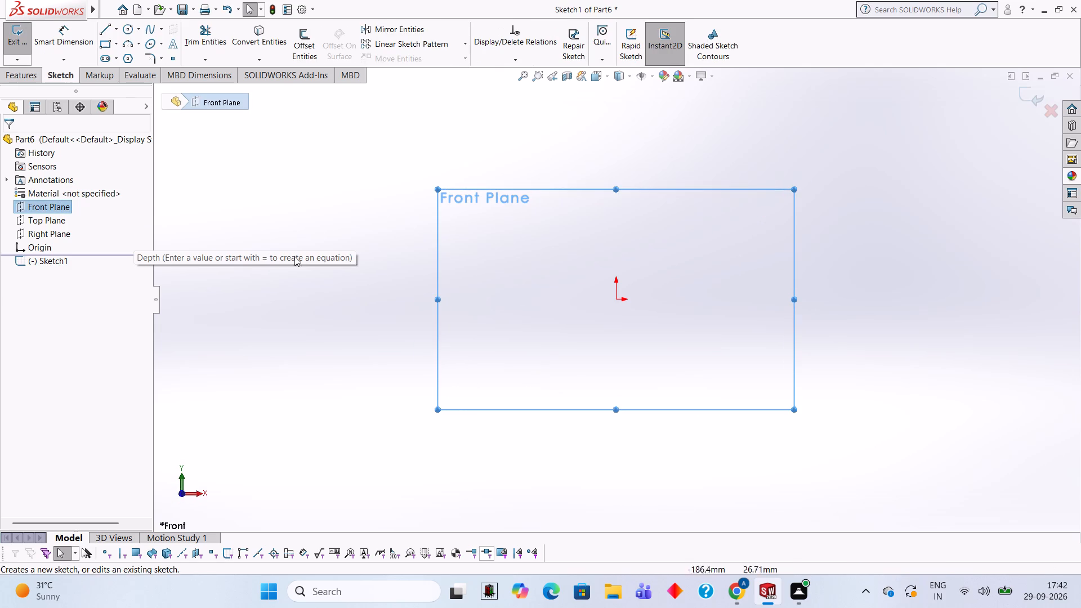
{"action": "left_click", "coordinate": [506, 249]}
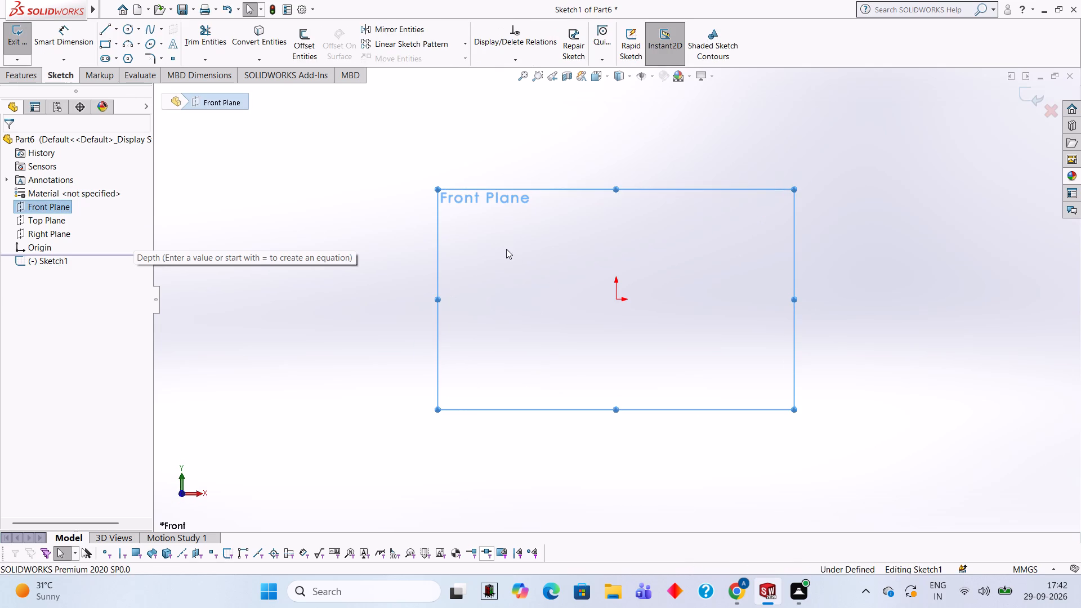
{"action": "left_click", "coordinate": [109, 26]}
{"action": "left_click", "coordinate": [615, 297]}
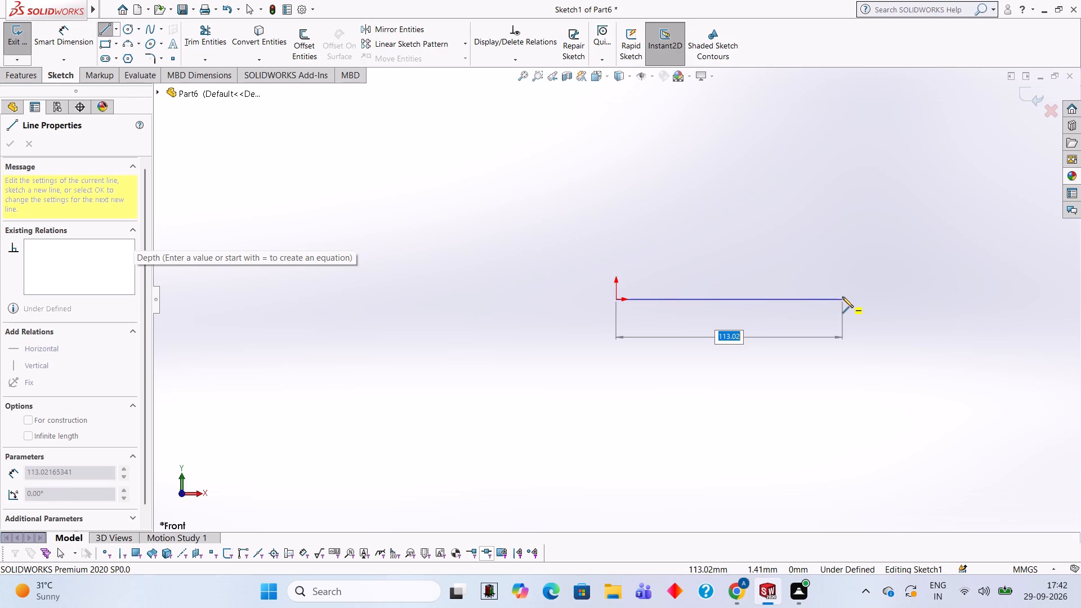
{"action": "type", "text": "95"}
{"action": "key", "text": "Return"}
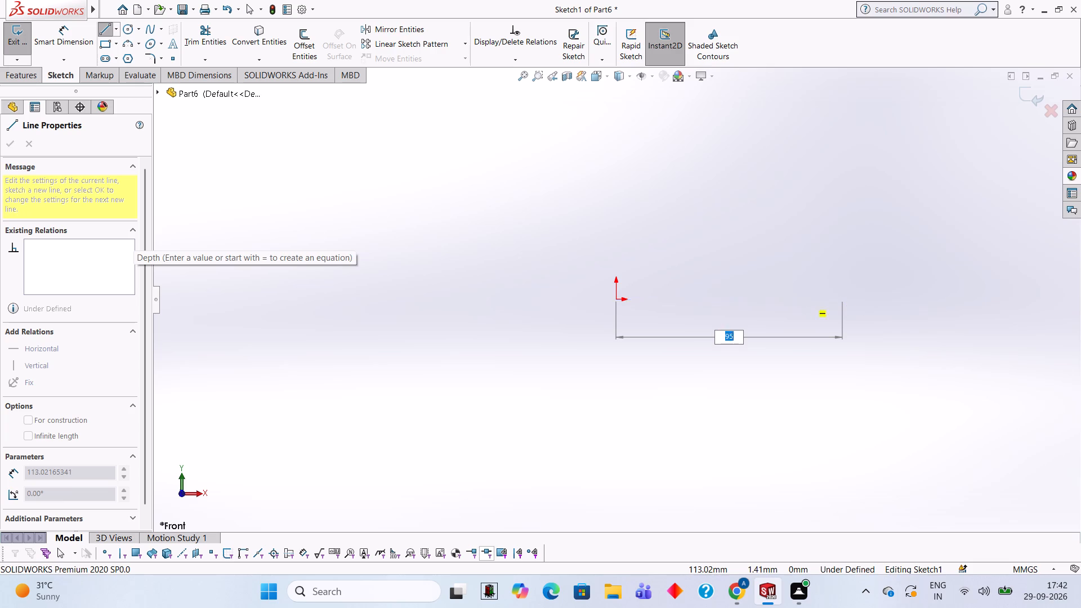
{"action": "scroll", "coordinate": [659, 342], "scroll_direction": "down", "scroll_amount": 2}
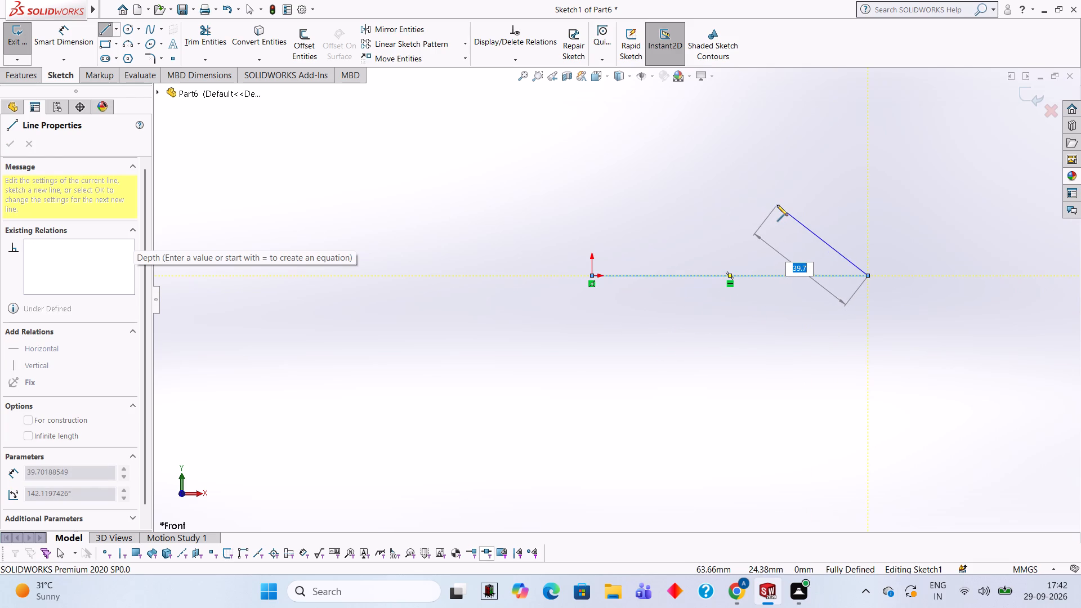
{"action": "key", "text": "Escape"}
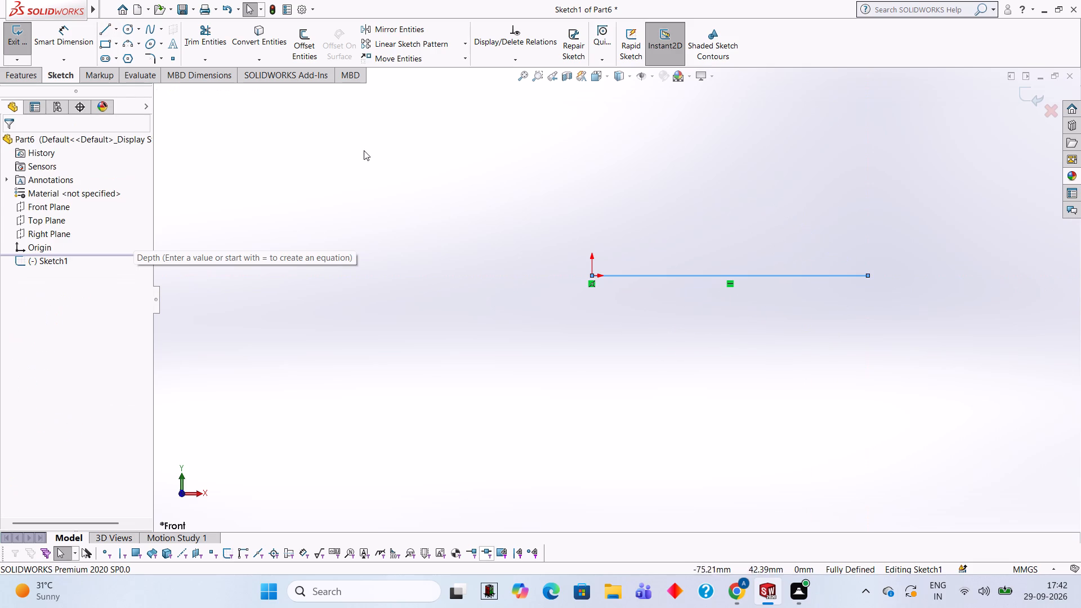
Sketch a 50 mm diameter circle centred on the free end of the 95 mm line.
{"action": "left_click", "coordinate": [129, 33]}
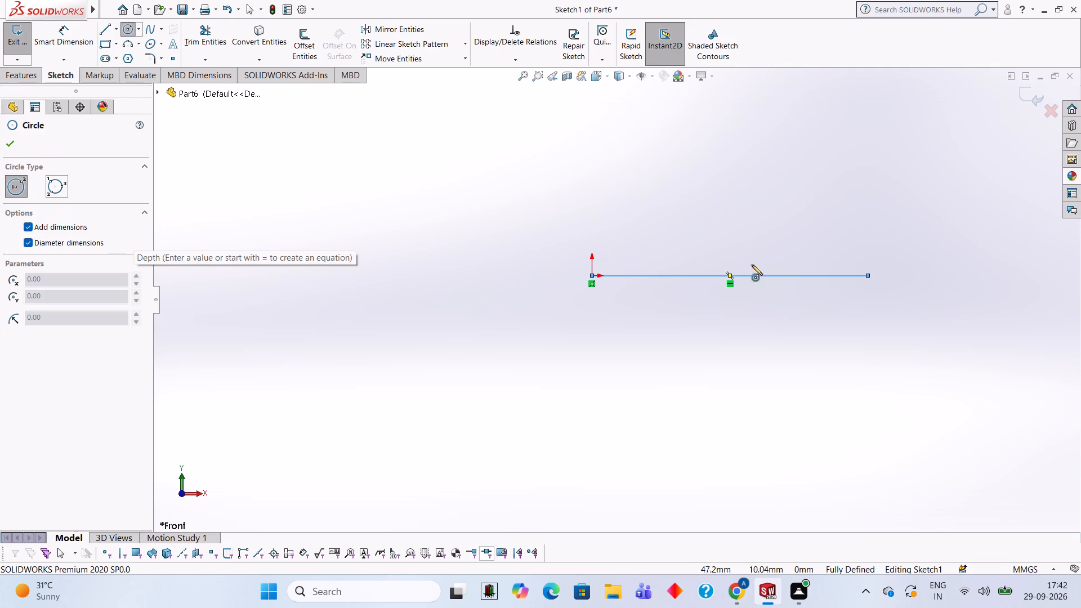
{"action": "left_click", "coordinate": [869, 273]}
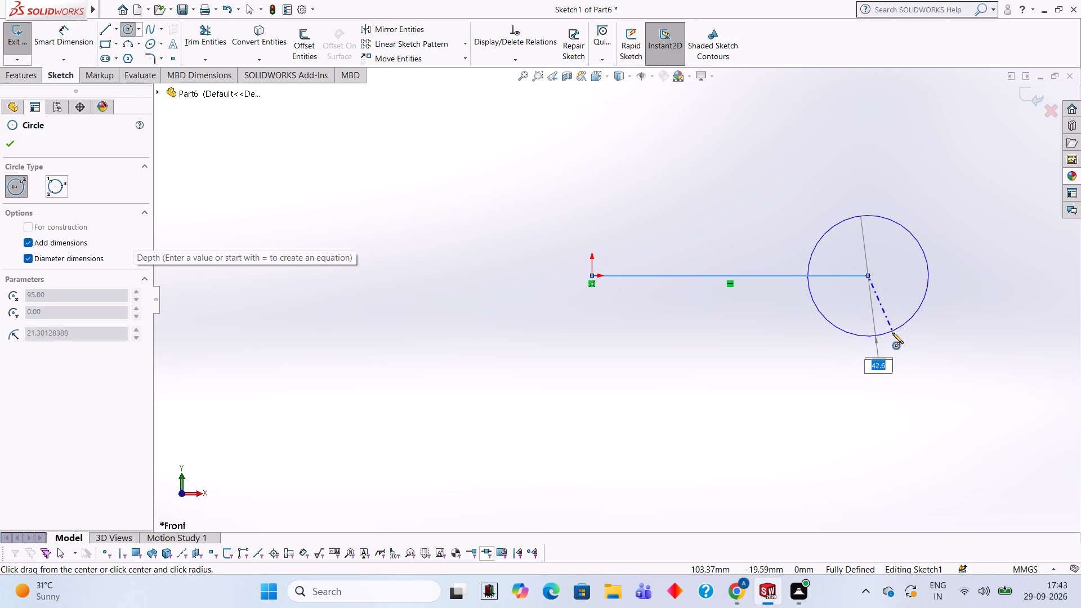
{"action": "type", "text": "50"}
{"action": "key", "text": "Return"}
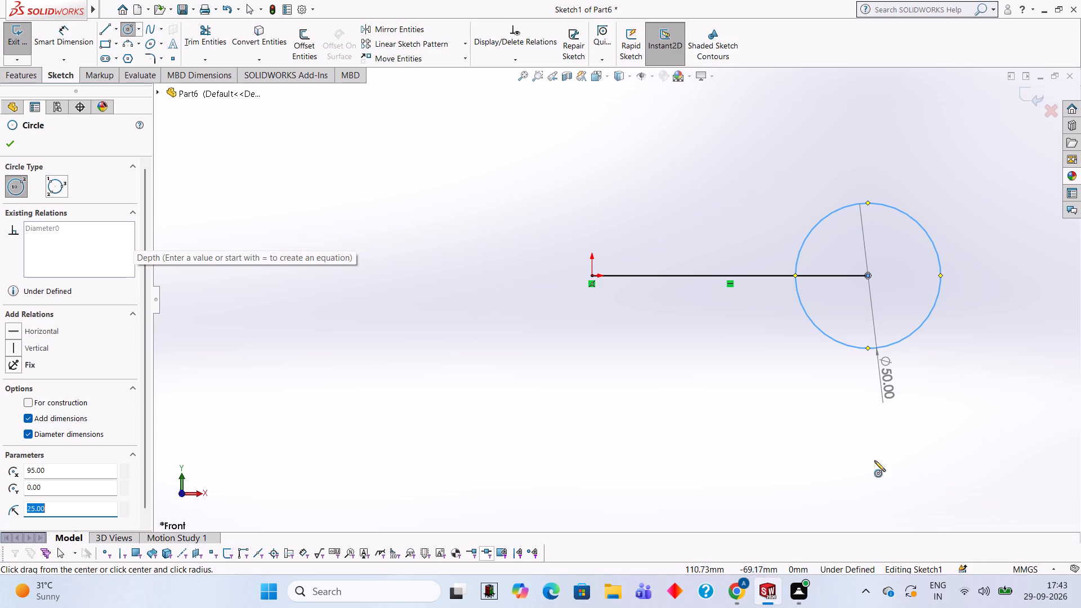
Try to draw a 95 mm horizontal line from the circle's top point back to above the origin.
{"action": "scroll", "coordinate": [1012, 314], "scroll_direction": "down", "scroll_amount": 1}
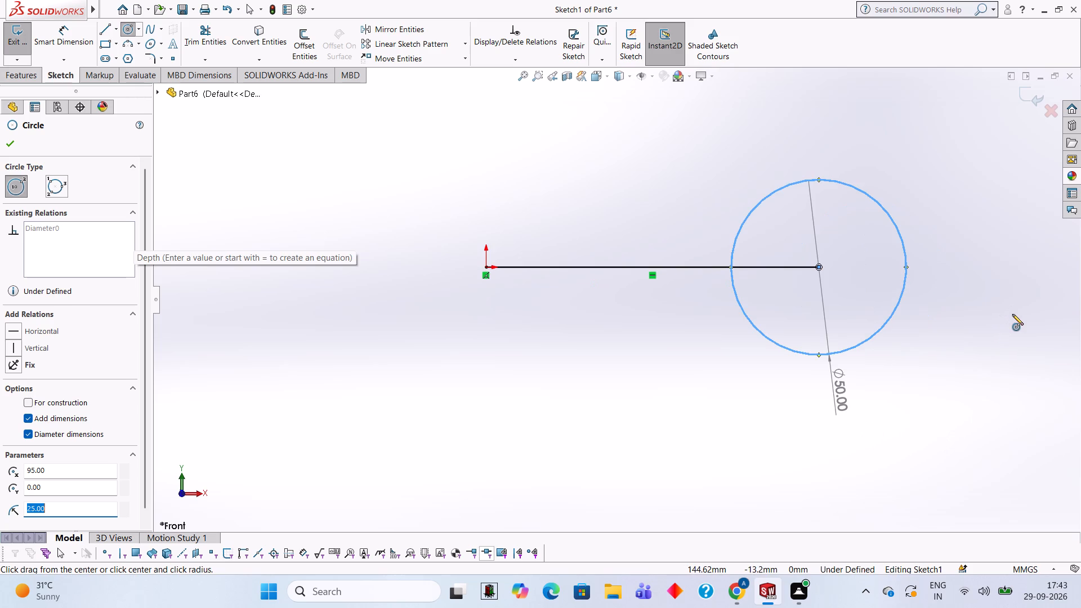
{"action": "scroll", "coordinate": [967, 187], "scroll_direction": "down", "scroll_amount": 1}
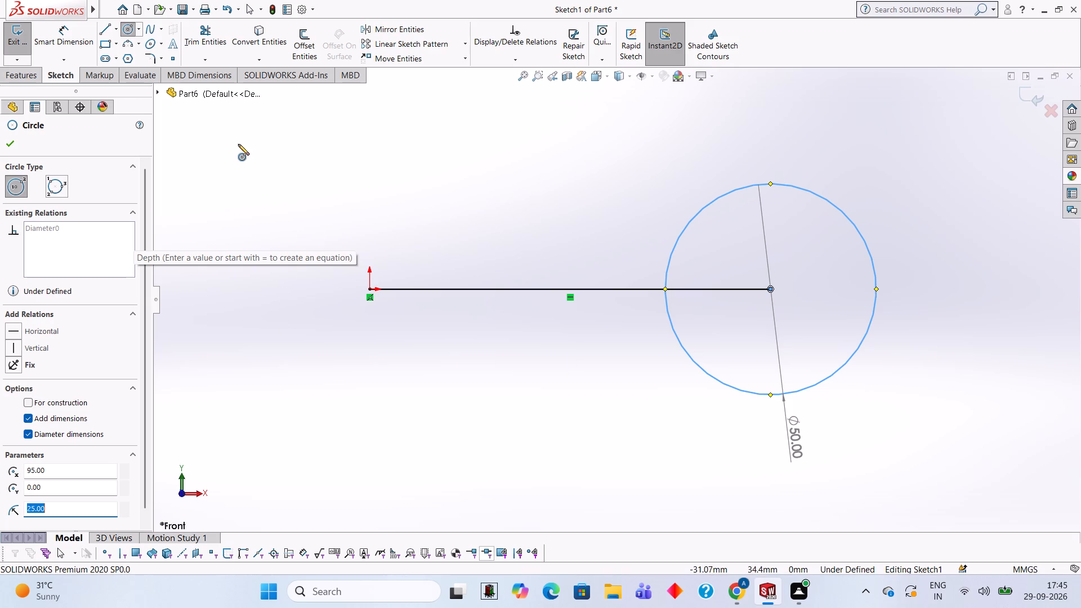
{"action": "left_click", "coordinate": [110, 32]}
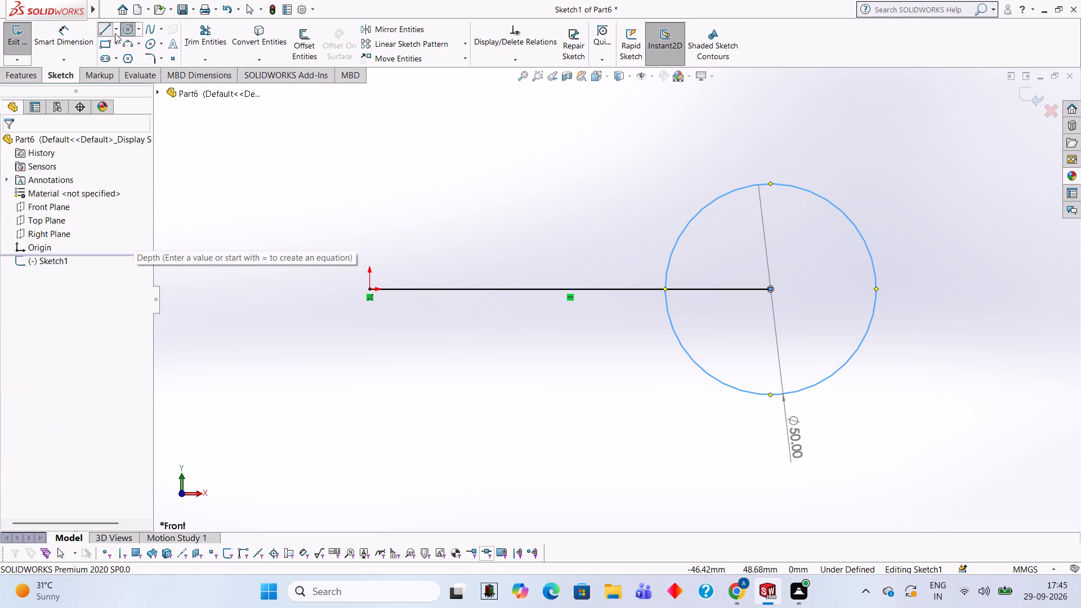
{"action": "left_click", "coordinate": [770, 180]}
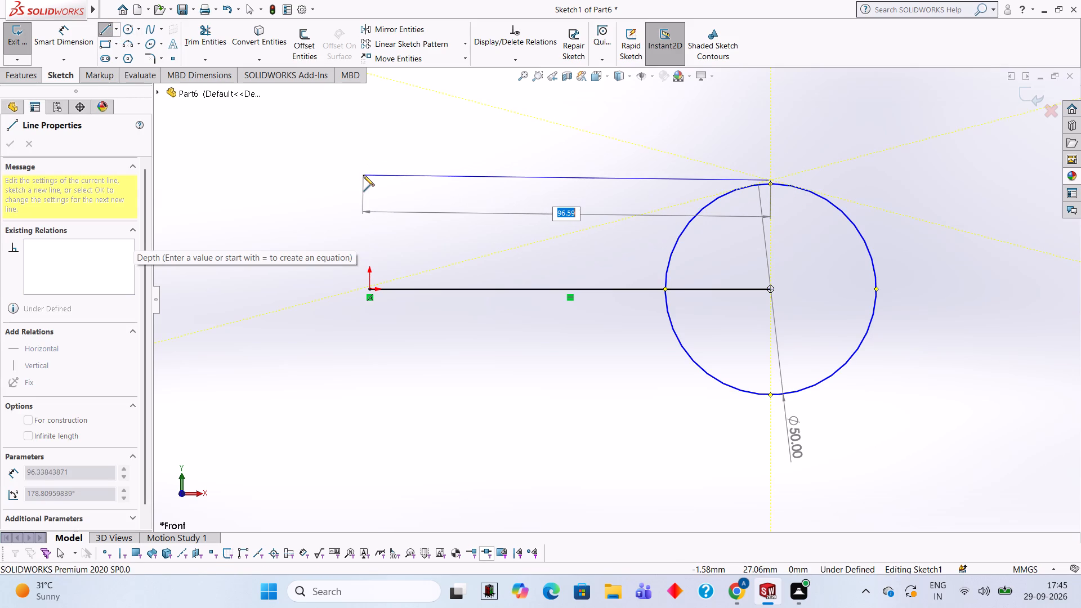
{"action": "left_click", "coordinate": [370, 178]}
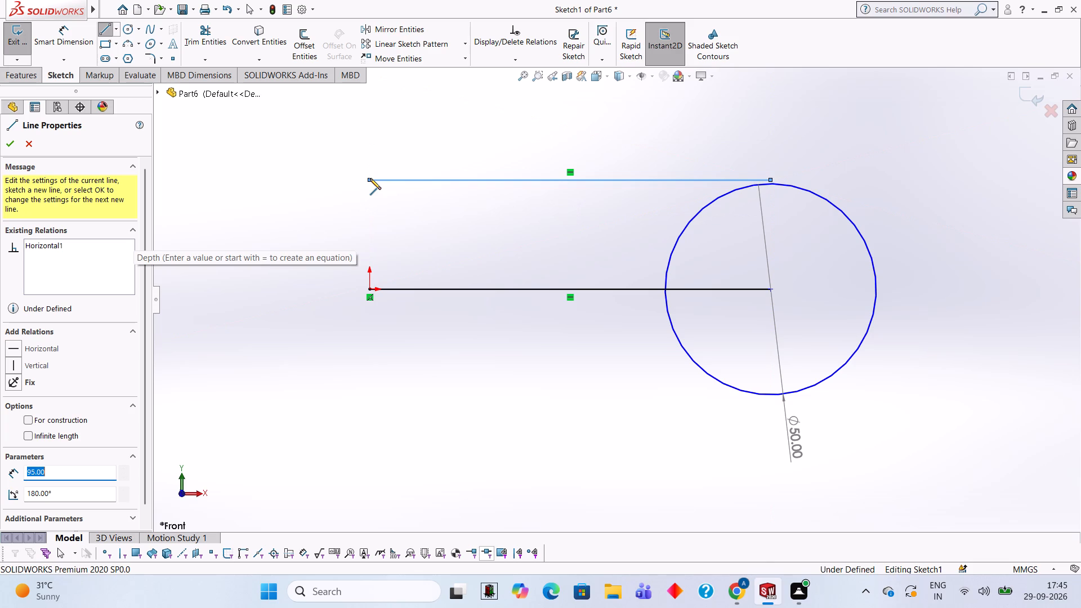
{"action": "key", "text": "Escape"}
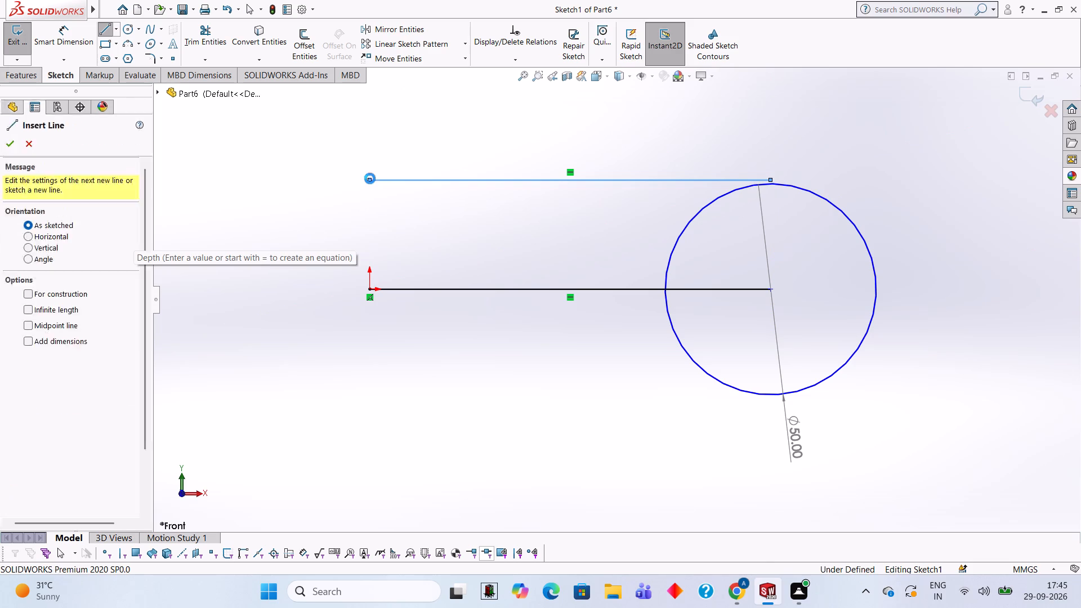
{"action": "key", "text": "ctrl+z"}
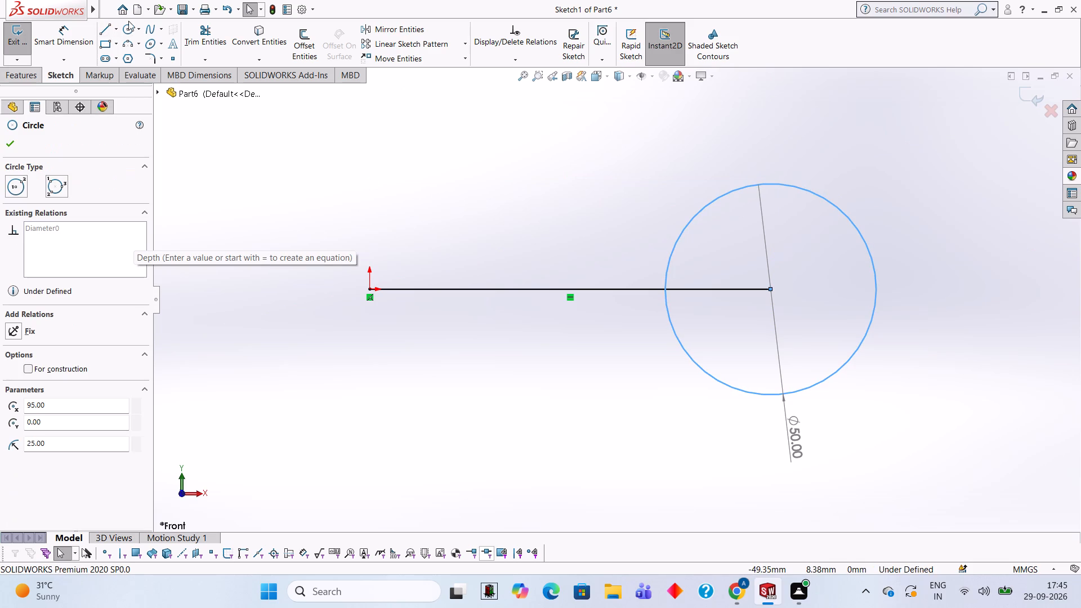
Draw connected lines from the circle's centre up to its top, back 95 mm above the origin, down 50 mm, and across to the circle's bottom.
{"action": "left_click", "coordinate": [108, 22]}
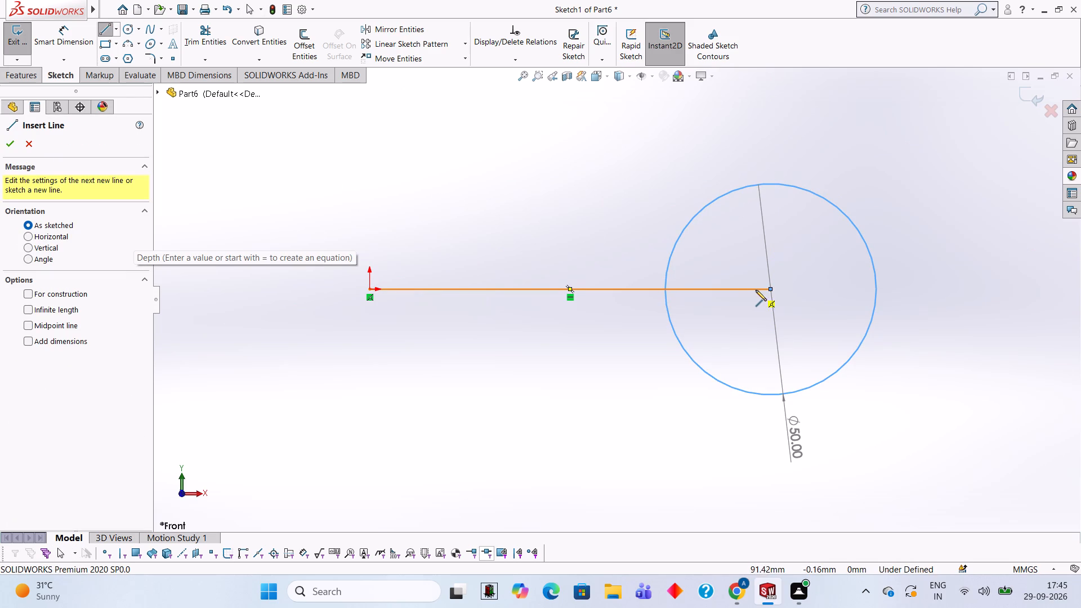
{"action": "left_click", "coordinate": [768, 289]}
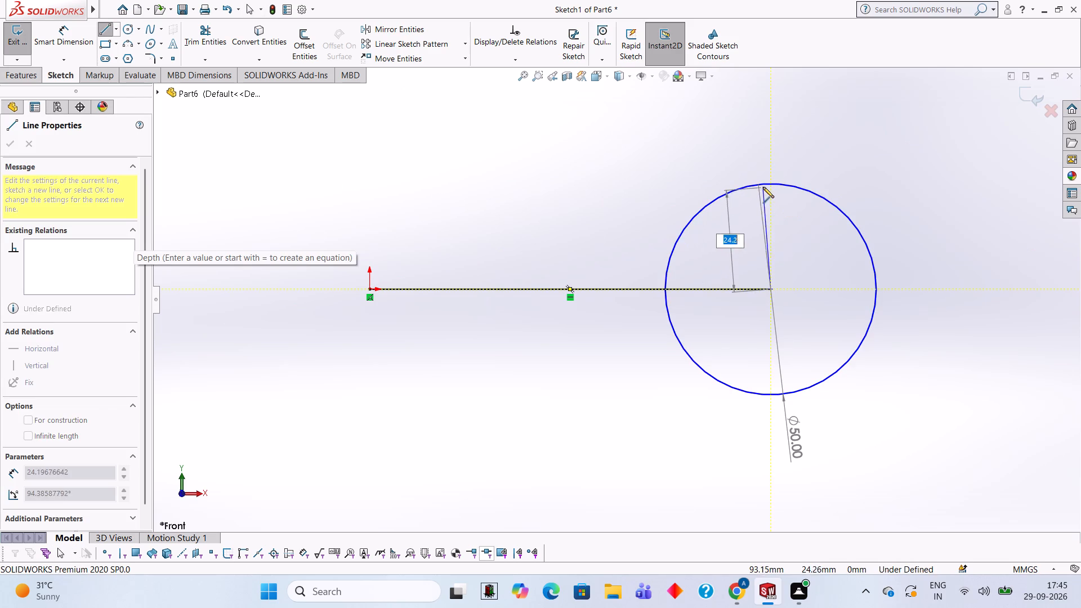
{"action": "left_click", "coordinate": [770, 182]}
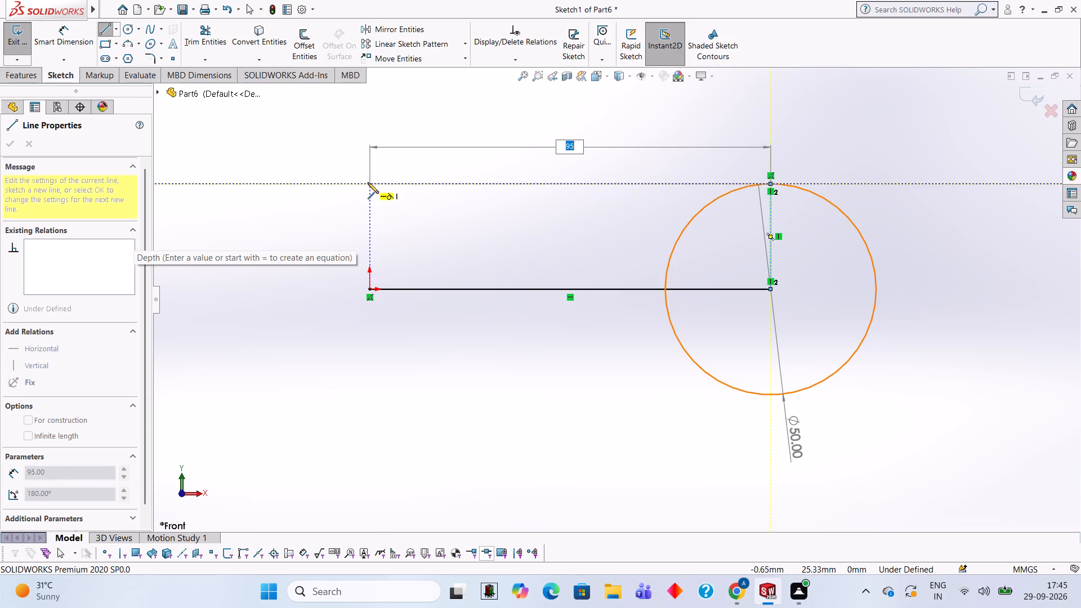
{"action": "left_click", "coordinate": [368, 182]}
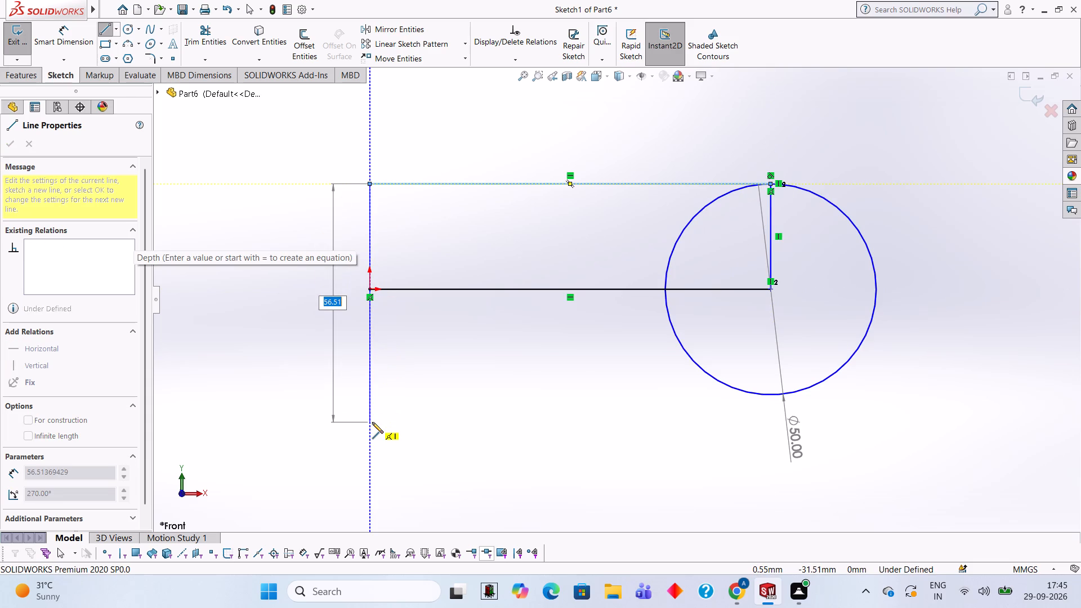
{"action": "type", "text": "50"}
{"action": "key", "text": "Return"}
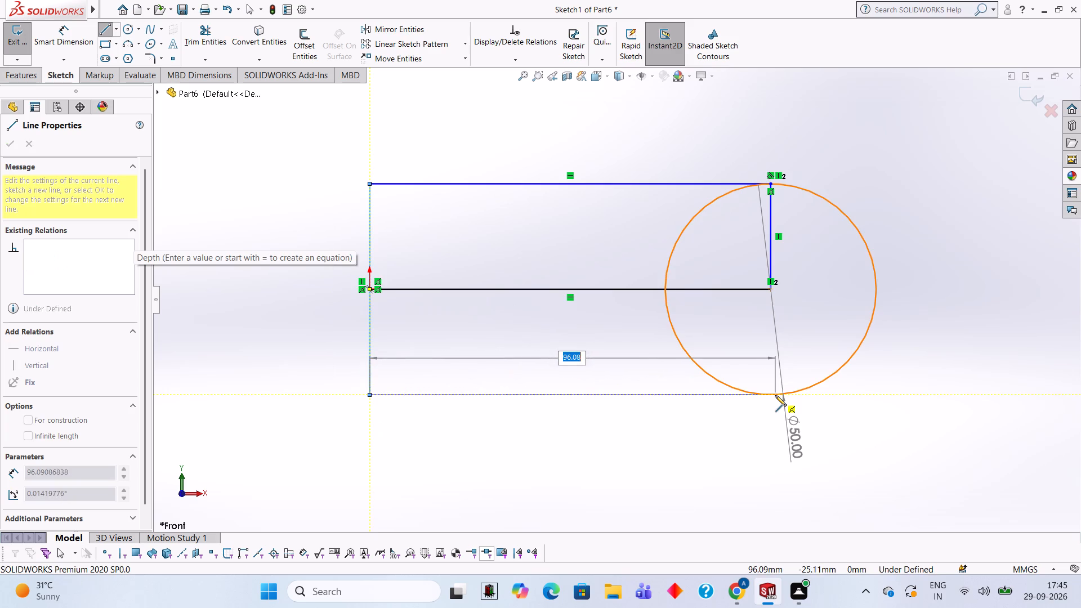
{"action": "left_click", "coordinate": [770, 396]}
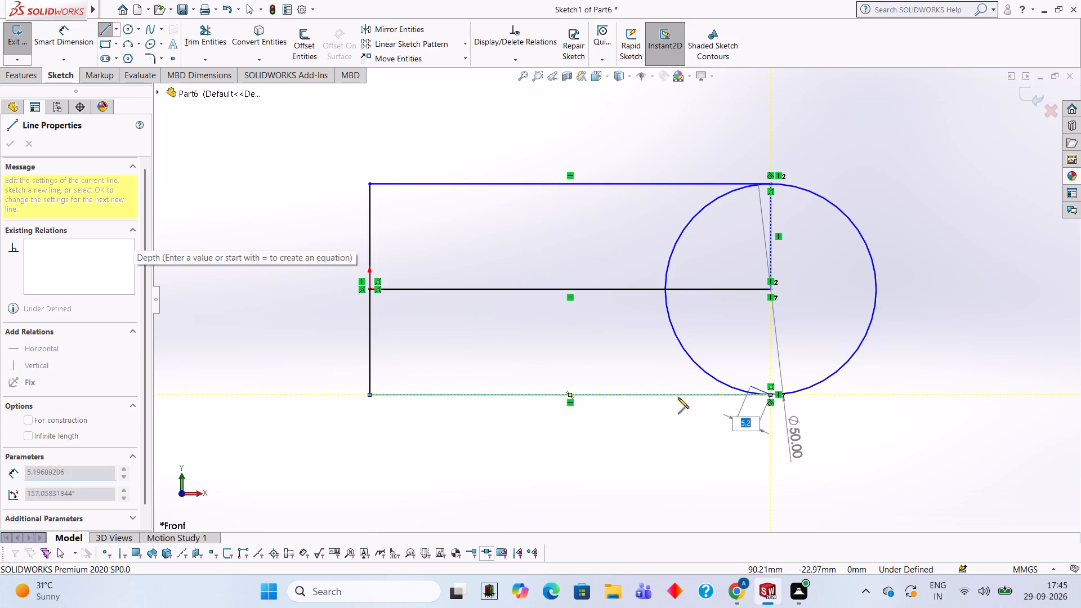
{"action": "key", "text": "Escape"}
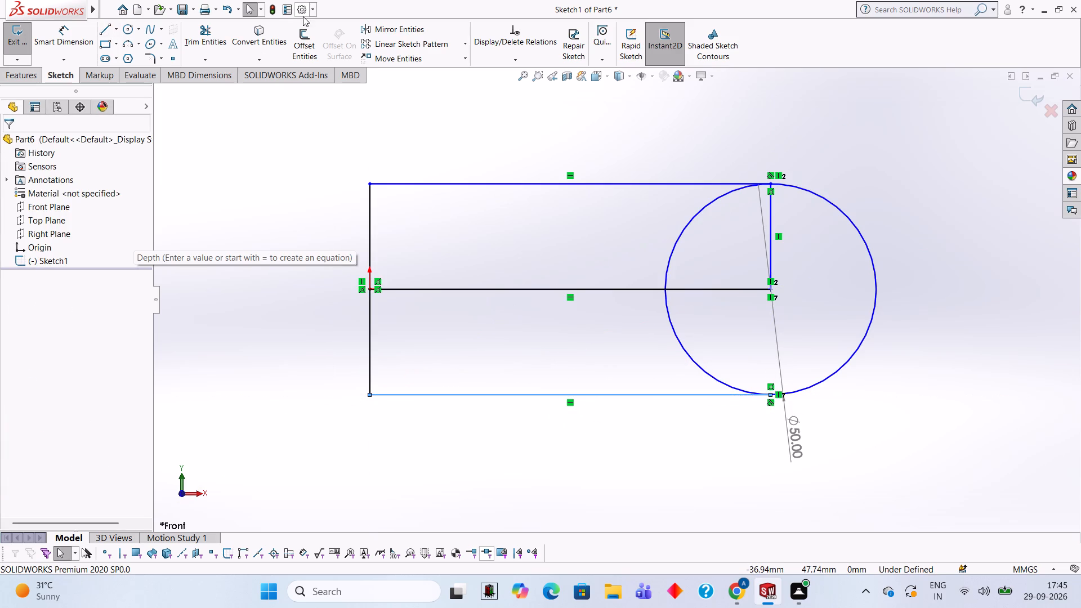
Trim the circle's inner half, the vertical radius line and the horizontal centre line to leave a closed round-ended profile.
{"action": "left_click", "coordinate": [199, 37]}
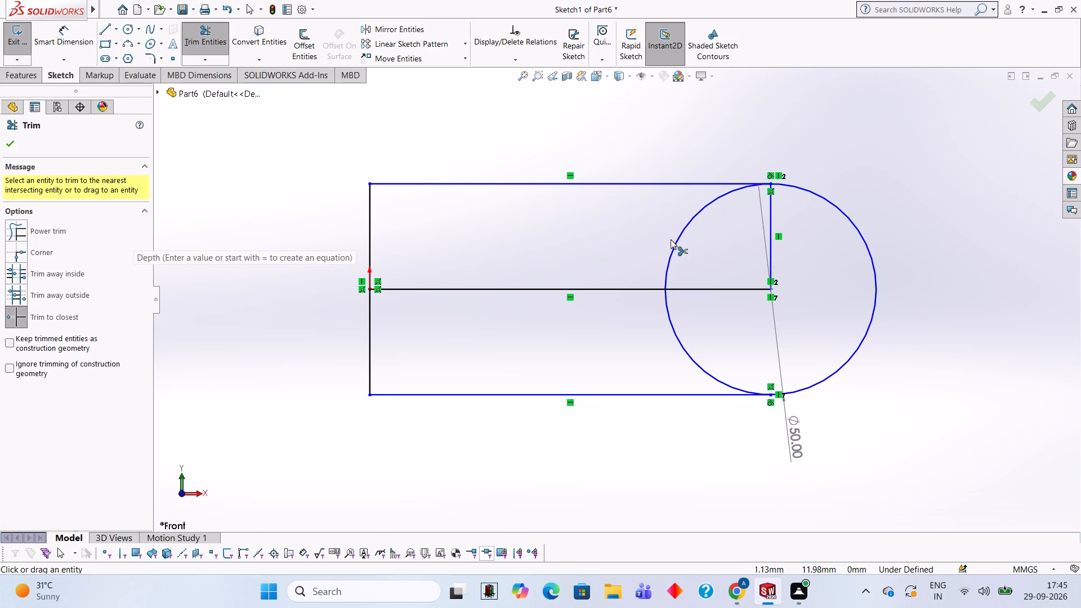
{"action": "left_click", "coordinate": [673, 240]}
{"action": "left_click", "coordinate": [679, 244]}
{"action": "left_click", "coordinate": [772, 233]}
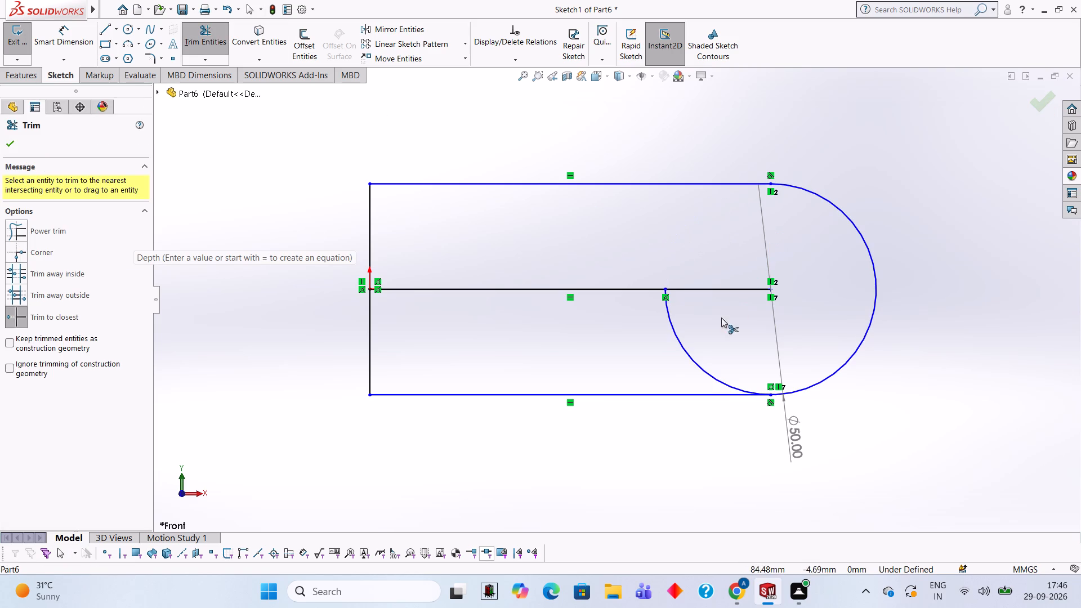
{"action": "left_click", "coordinate": [689, 355]}
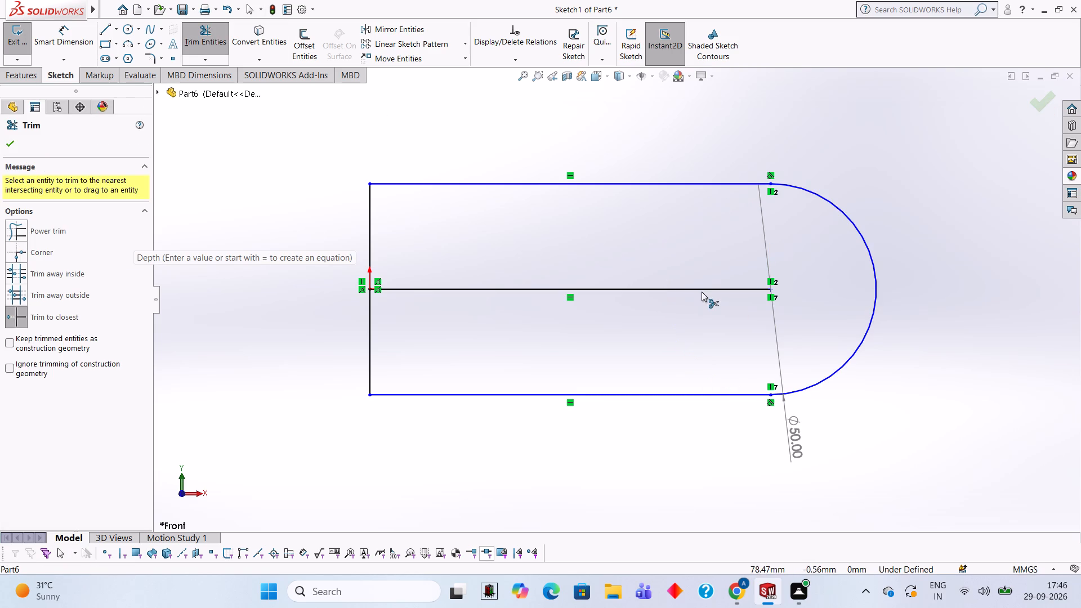
{"action": "left_click", "coordinate": [702, 292]}
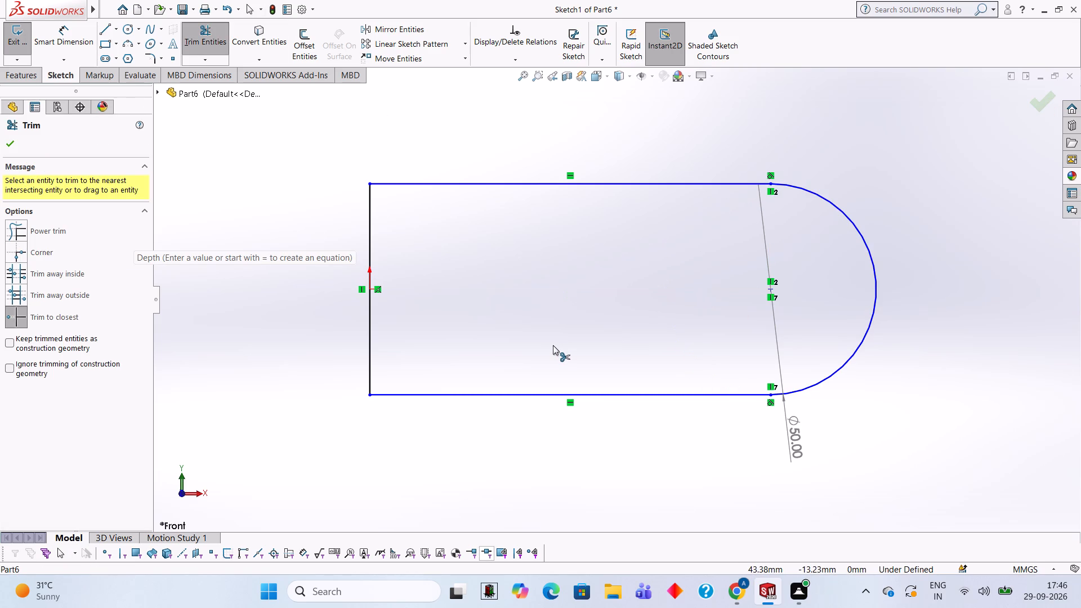
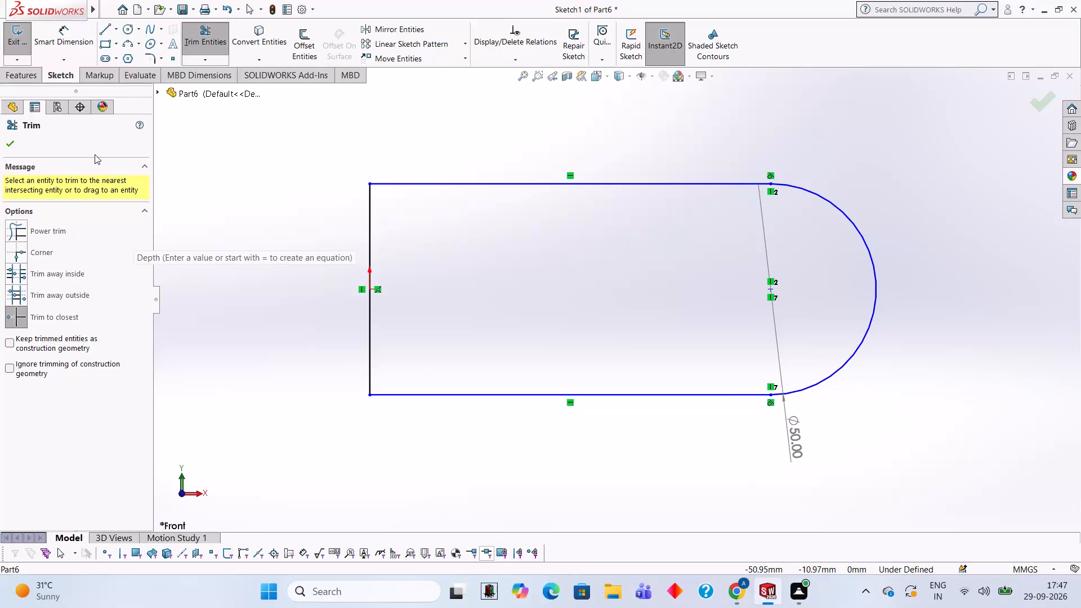
Extrude the closed round-ended profile 10 mm into a solid plate.
{"action": "left_click", "coordinate": [32, 79]}
{"action": "left_click", "coordinate": [39, 53]}
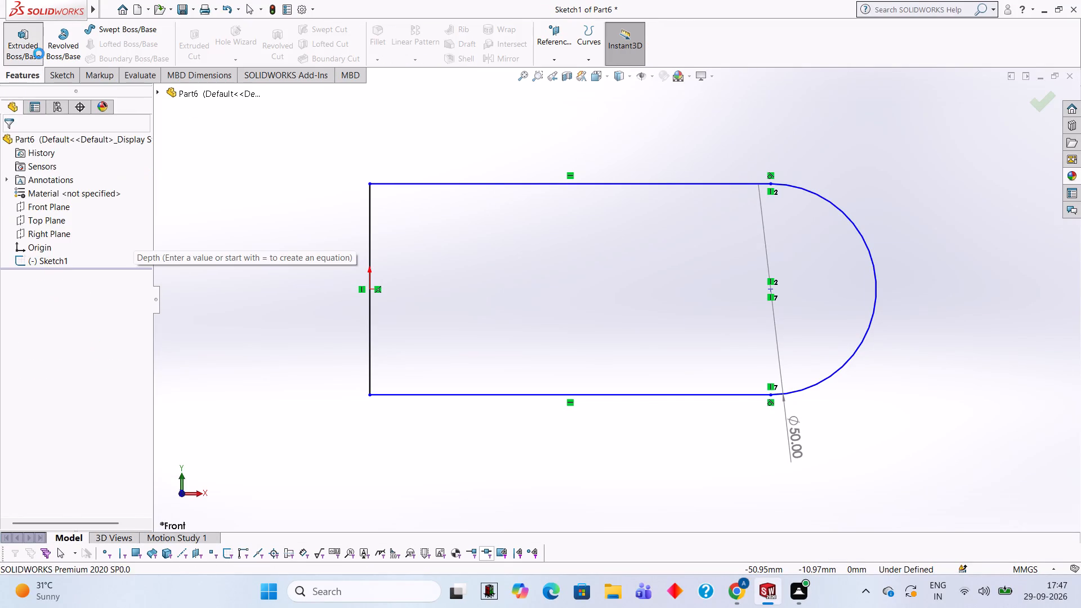
{"action": "key", "text": "Return"}
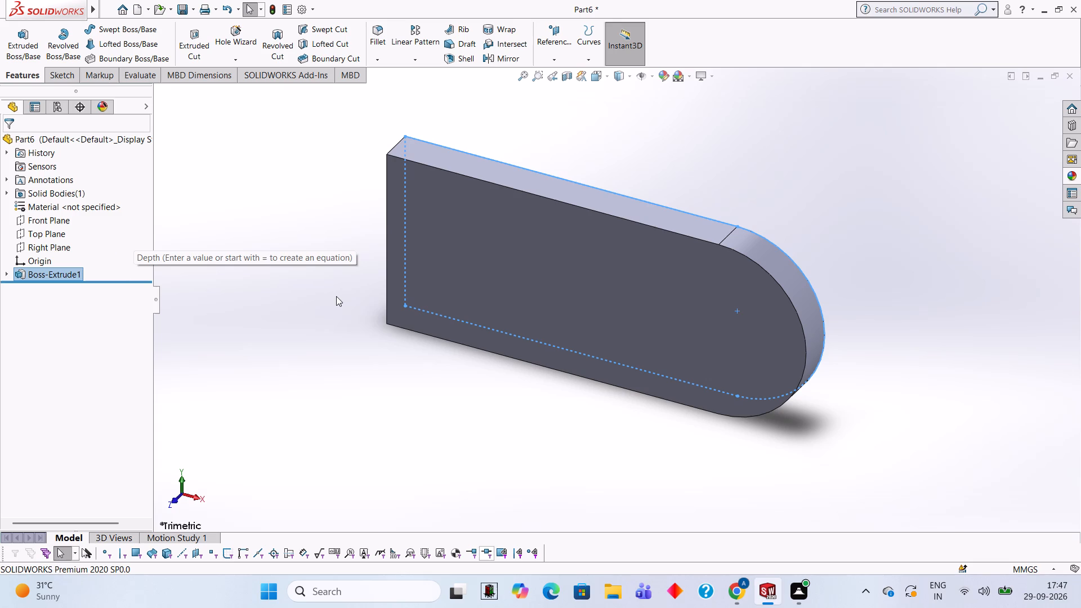
On the plate's front face, sketch a 30 mm horizontal line from the rounded end's centre towards the origin.
{"action": "left_click", "coordinate": [553, 265]}
{"action": "left_click", "coordinate": [602, 238]}
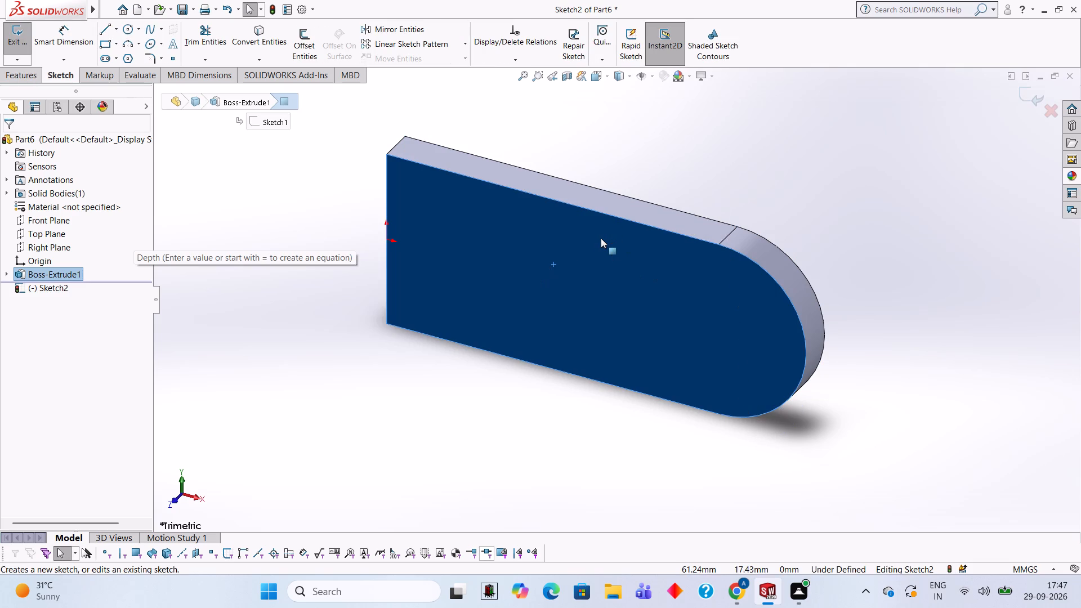
{"action": "key", "text": "ctrl+8"}
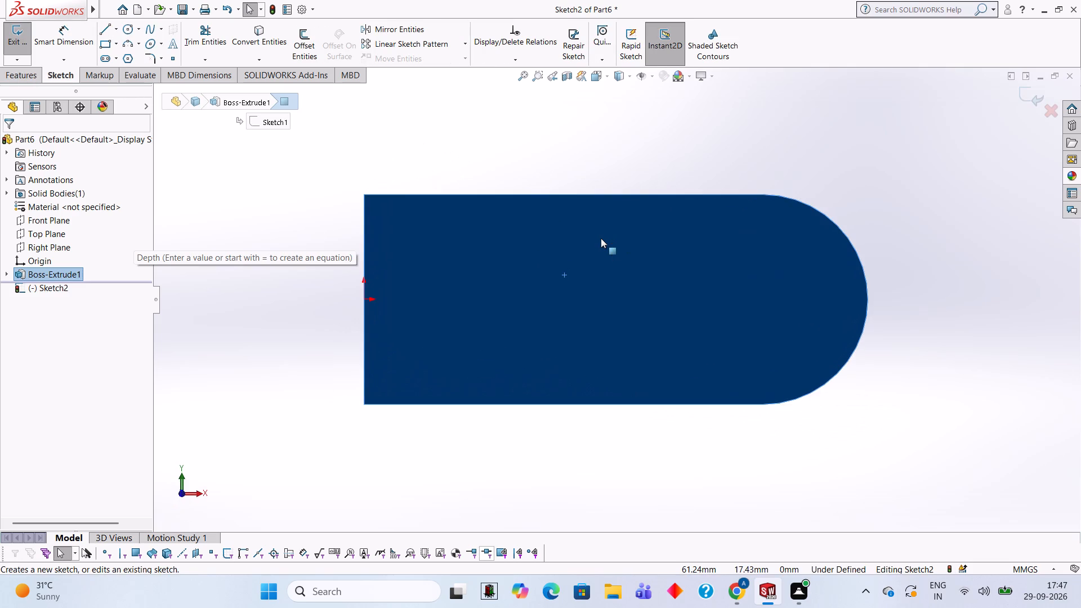
{"action": "left_click", "coordinate": [102, 33]}
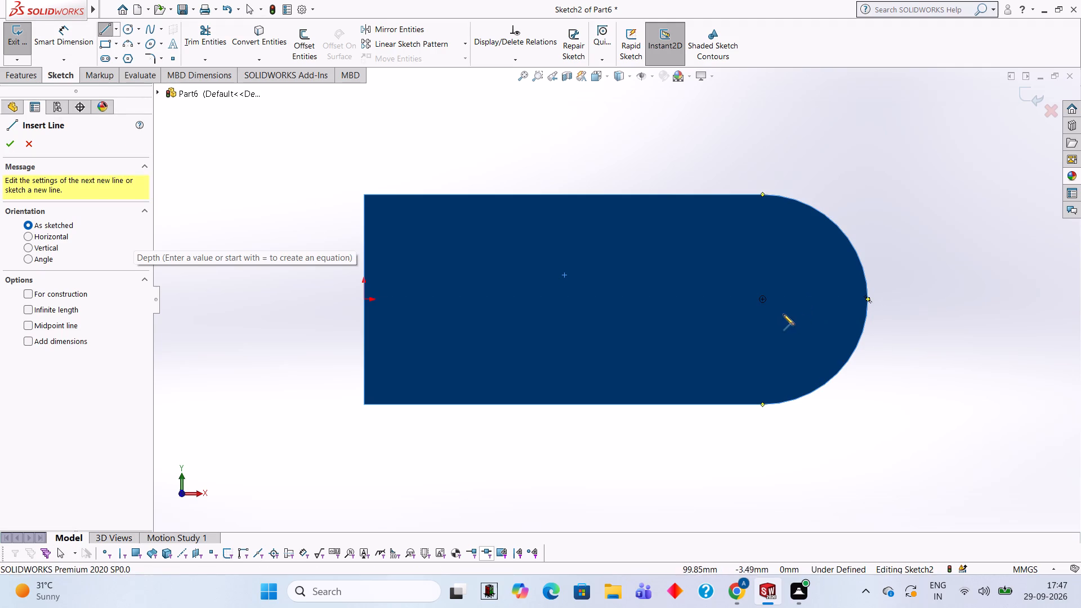
{"action": "left_click", "coordinate": [762, 299]}
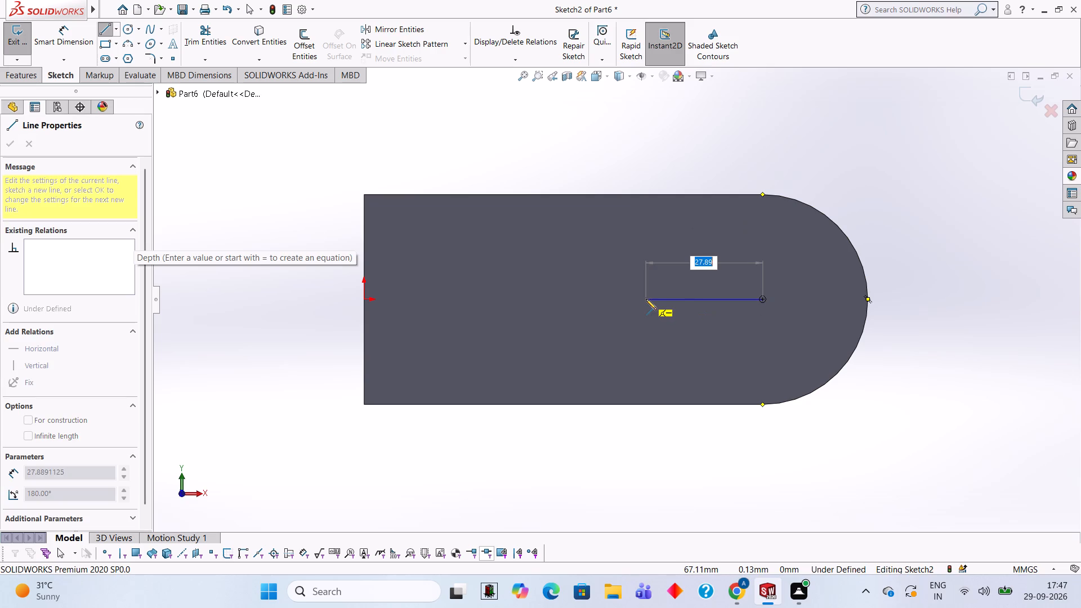
{"action": "type", "text": "30"}
{"action": "key", "text": "Return"}
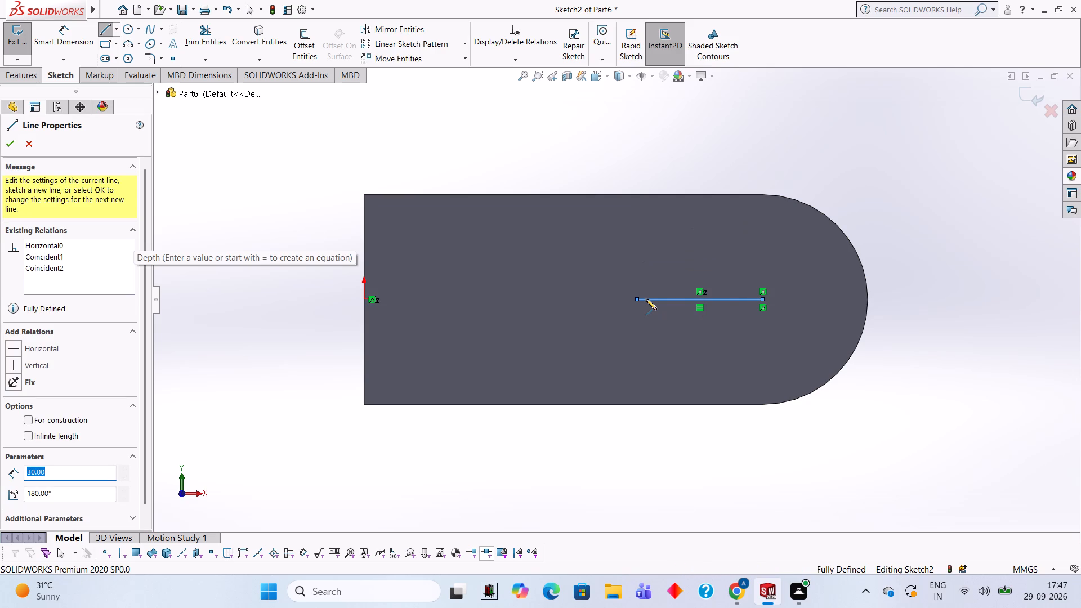
{"action": "key", "text": "Escape"}
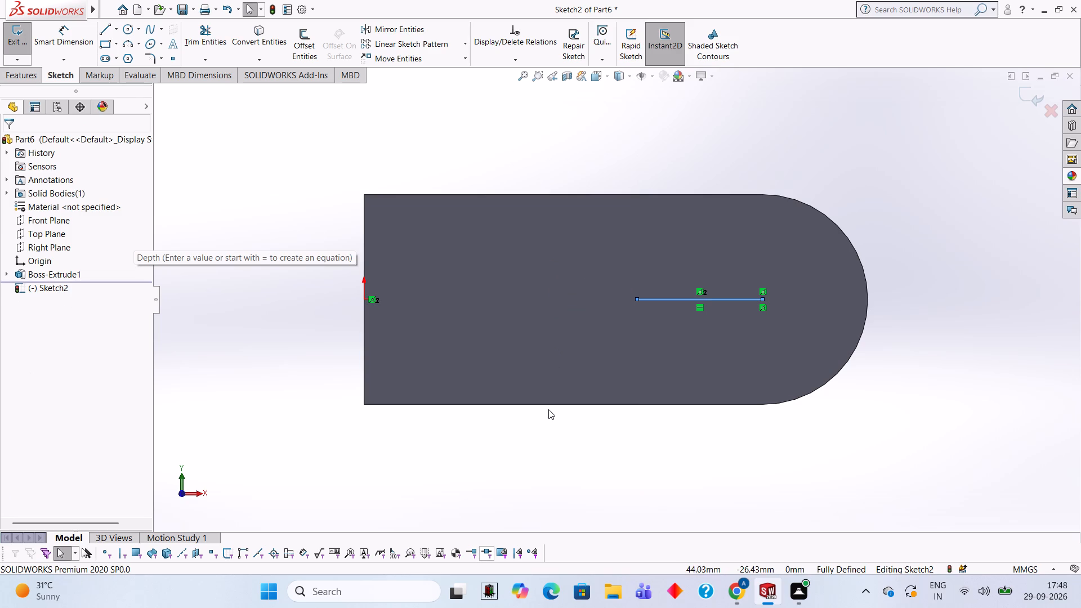
Sketch a 20 mm diameter circle centred on each end of the 30 mm line.
{"action": "left_click", "coordinate": [126, 35]}
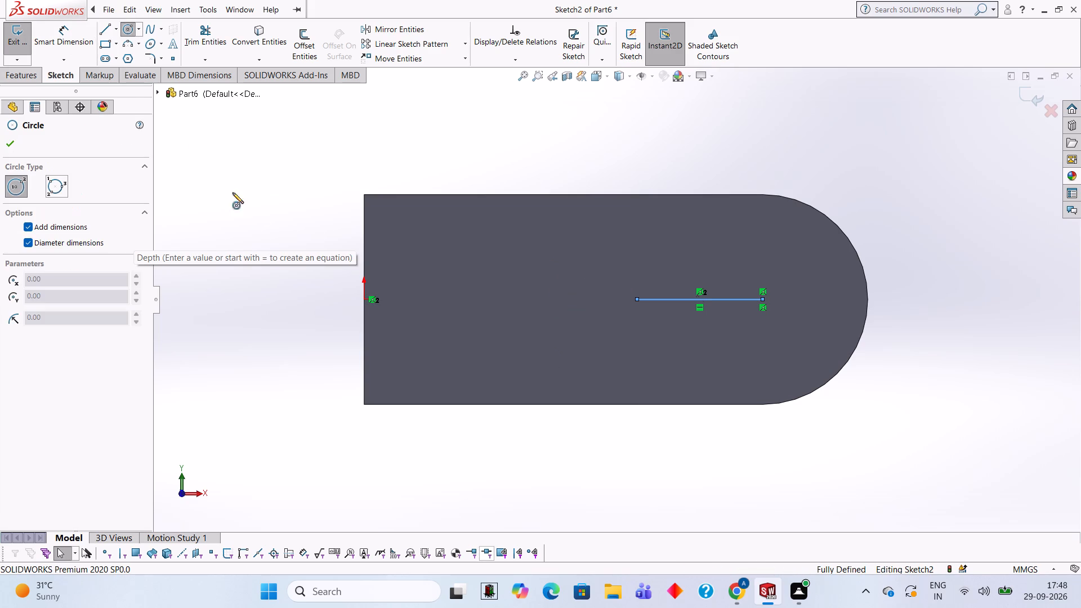
{"action": "left_click", "coordinate": [637, 298]}
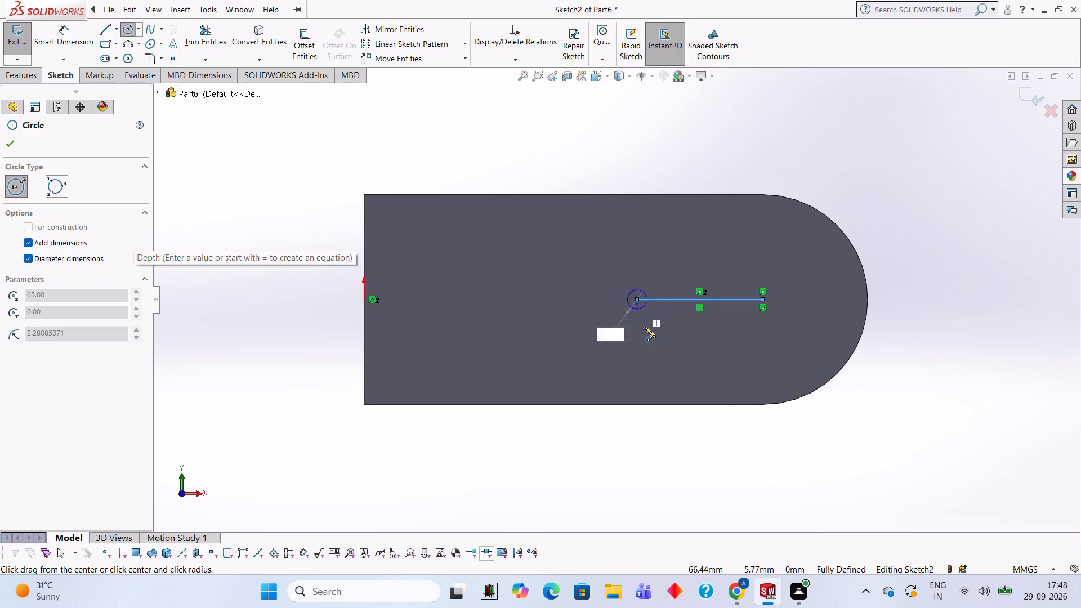
{"action": "type", "text": "20"}
{"action": "key", "text": "Return"}
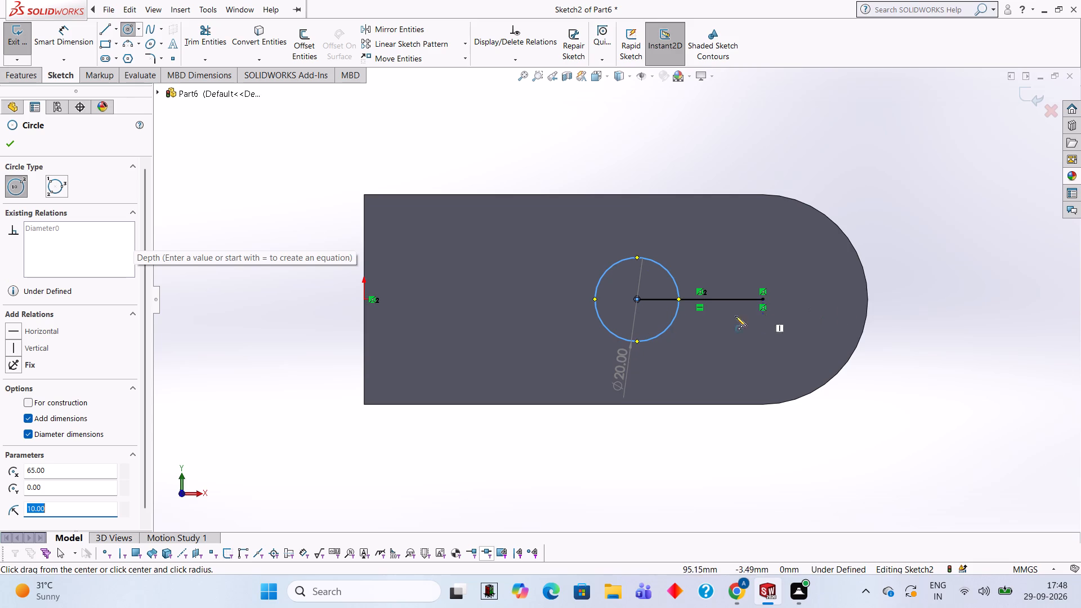
{"action": "left_click", "coordinate": [762, 298]}
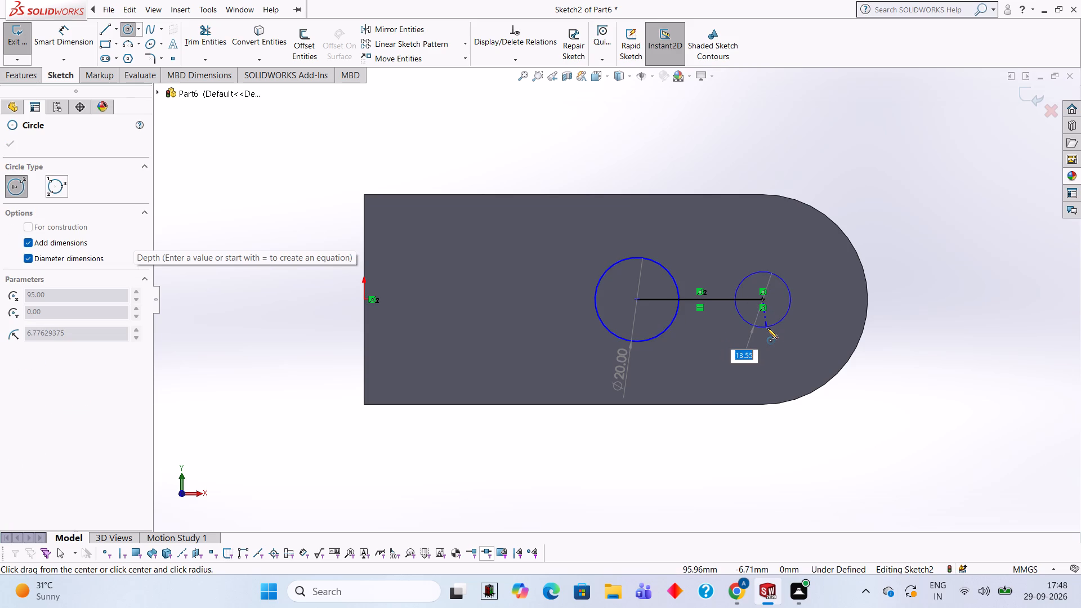
{"action": "type", "text": "20"}
{"action": "key", "text": "Return"}
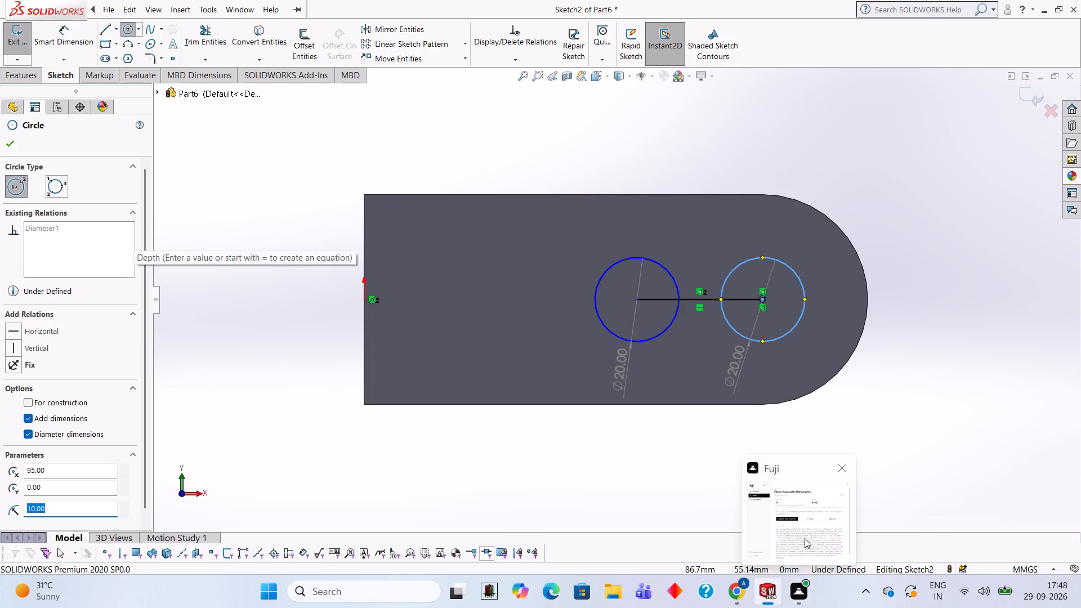
Draw connected lines joining the circles' top points, down the outer circle's vertical diameter, and back to the inner circle's bottom point.
{"action": "left_click", "coordinate": [109, 25]}
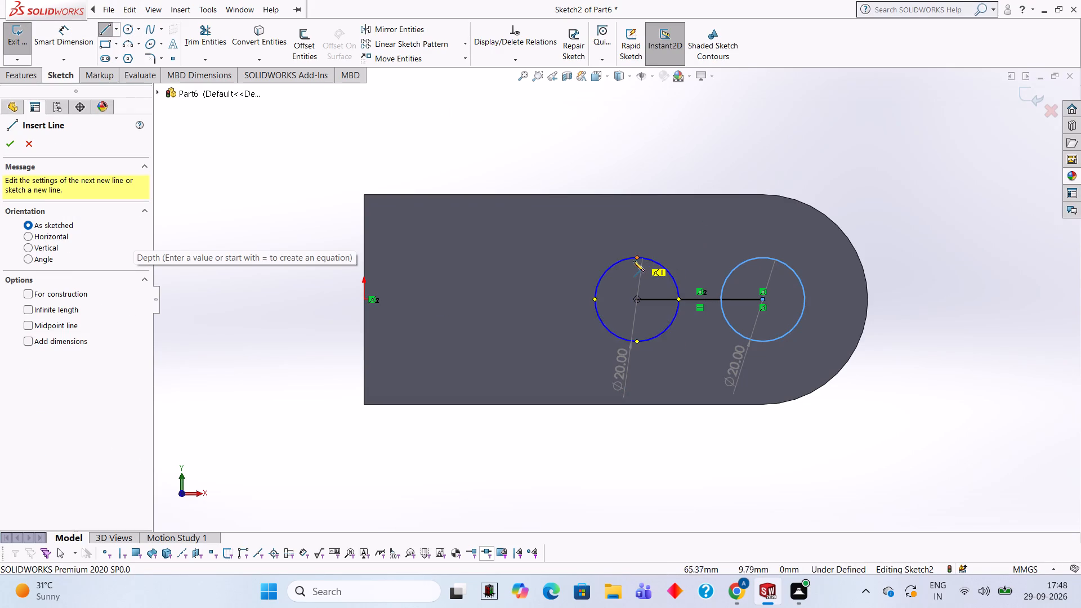
{"action": "left_click", "coordinate": [638, 257]}
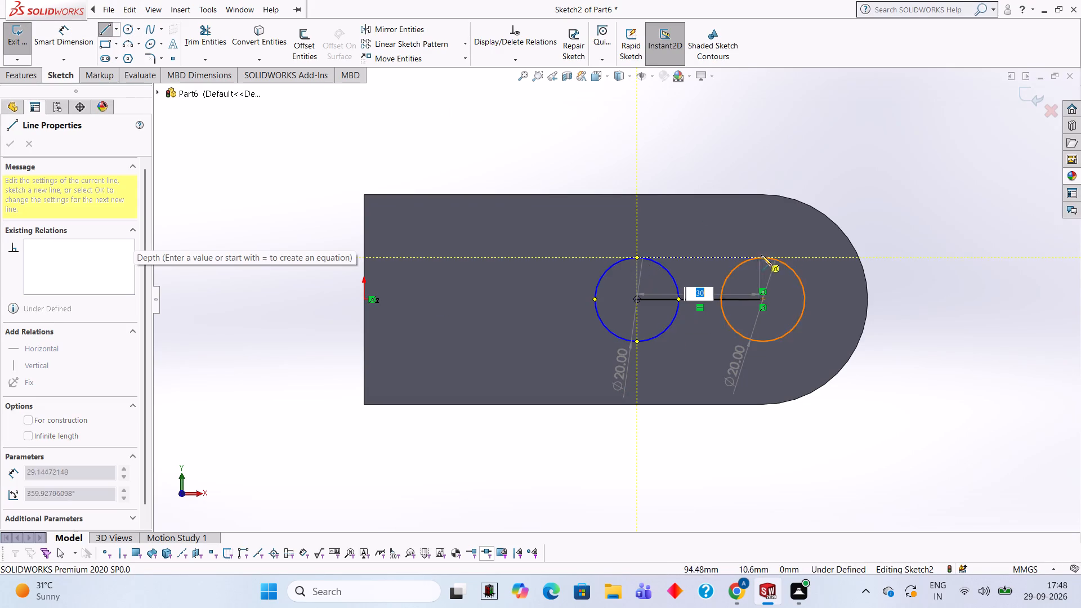
{"action": "left_click", "coordinate": [762, 257]}
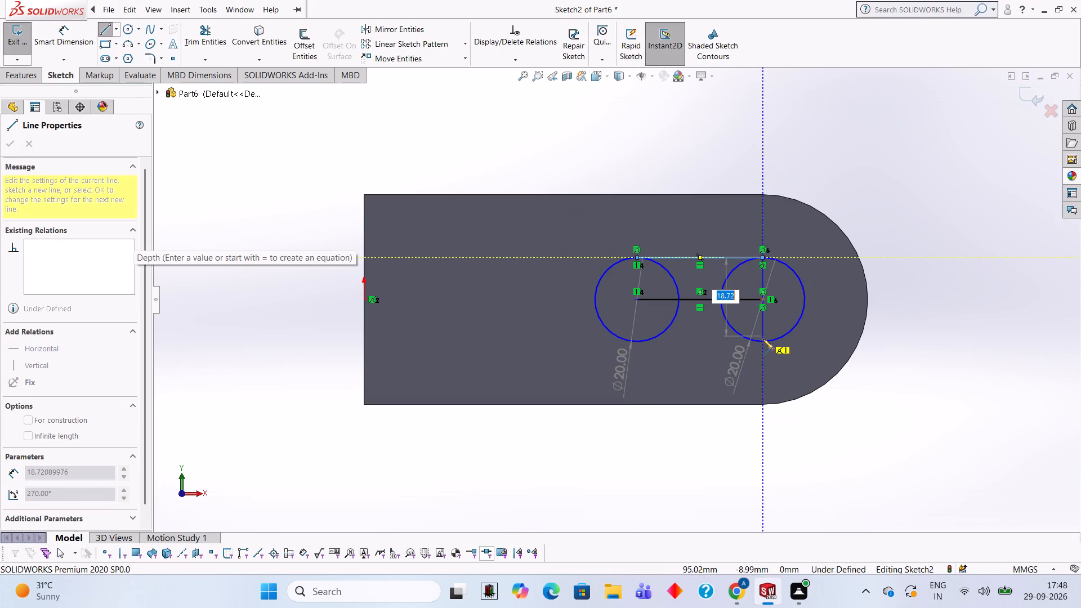
{"action": "left_click", "coordinate": [762, 342]}
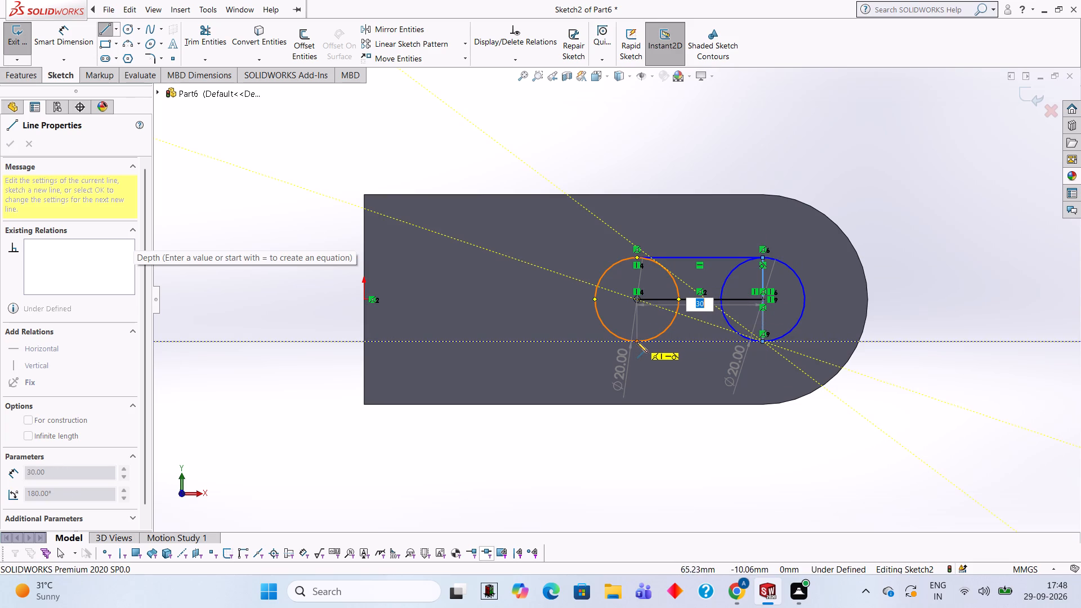
{"action": "left_click", "coordinate": [637, 342]}
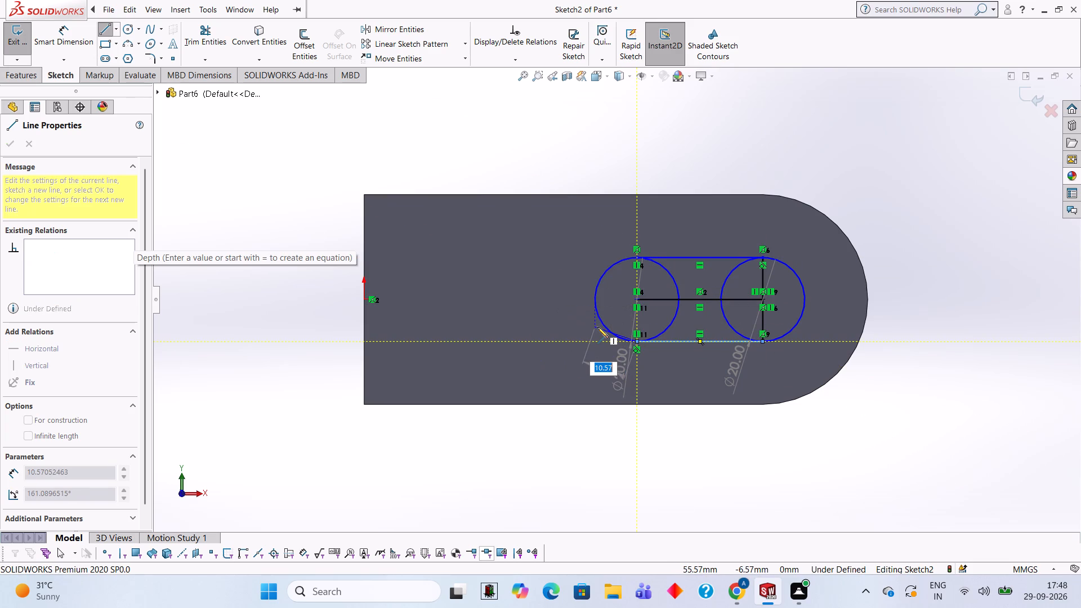
{"action": "key", "text": "Escape"}
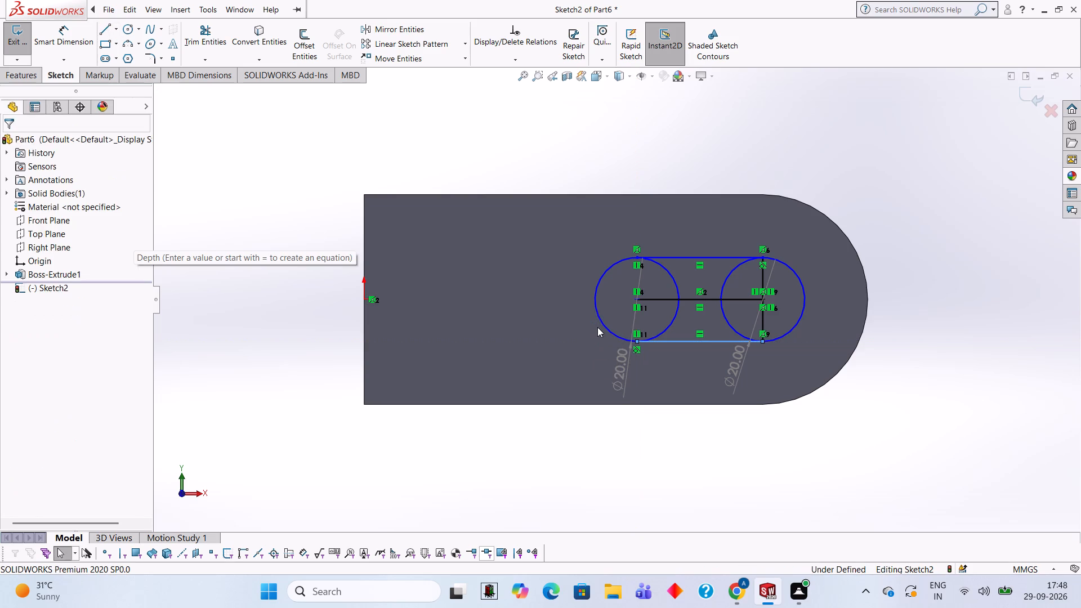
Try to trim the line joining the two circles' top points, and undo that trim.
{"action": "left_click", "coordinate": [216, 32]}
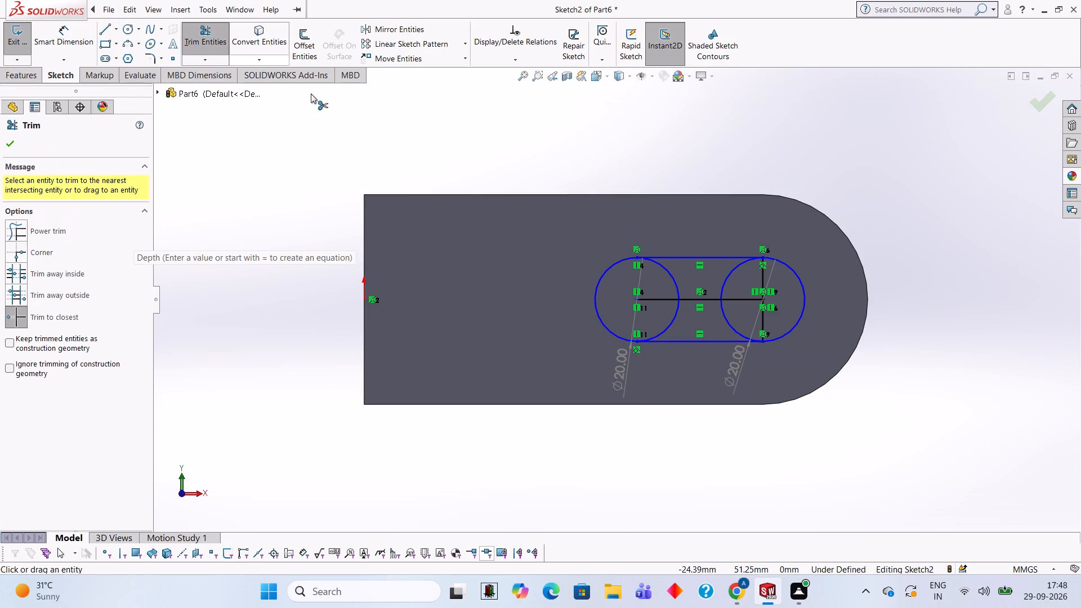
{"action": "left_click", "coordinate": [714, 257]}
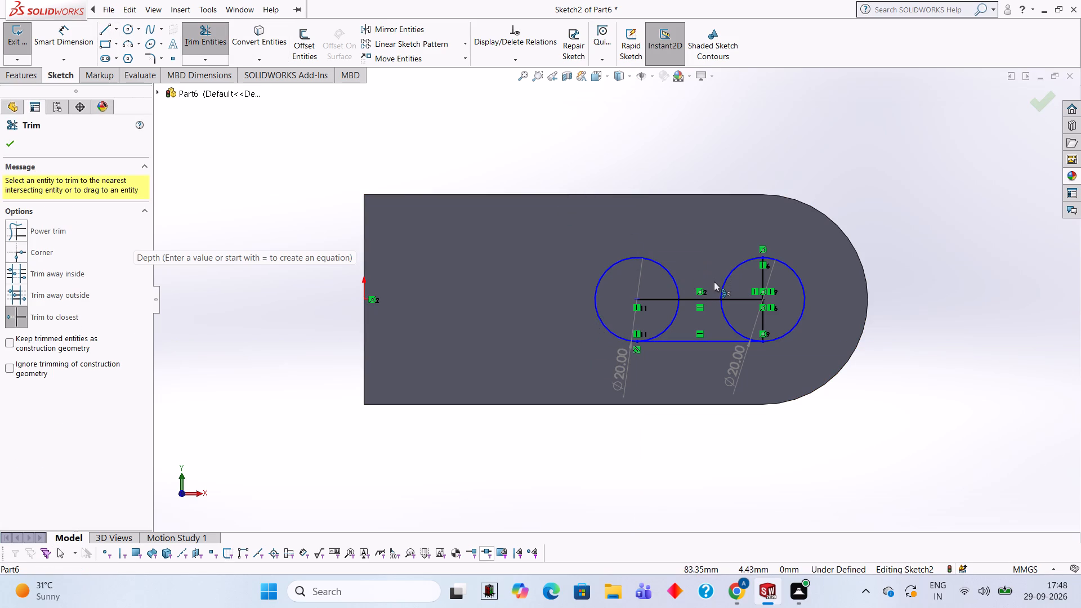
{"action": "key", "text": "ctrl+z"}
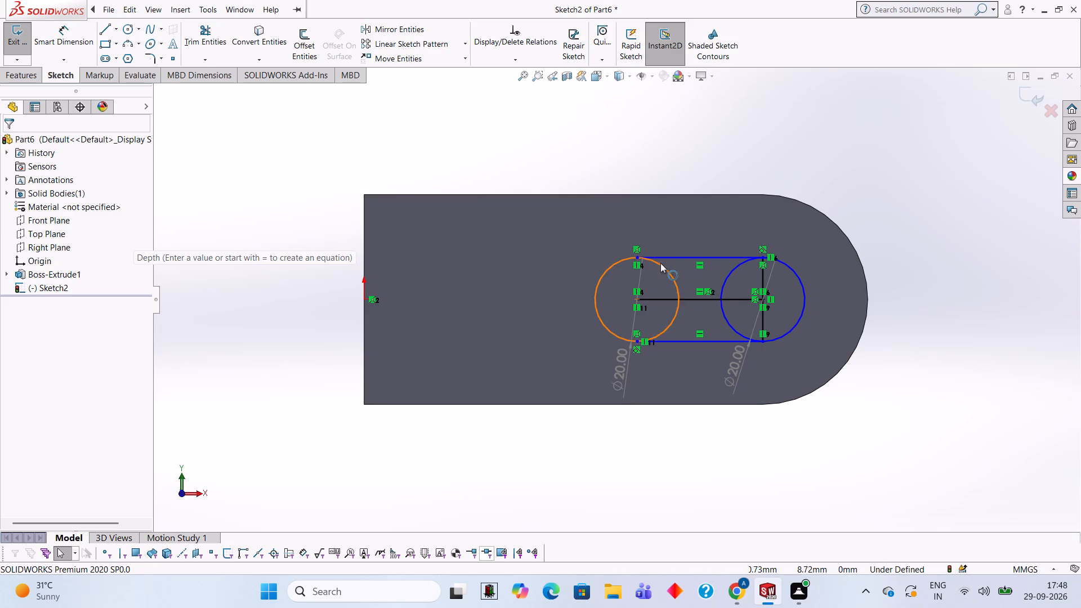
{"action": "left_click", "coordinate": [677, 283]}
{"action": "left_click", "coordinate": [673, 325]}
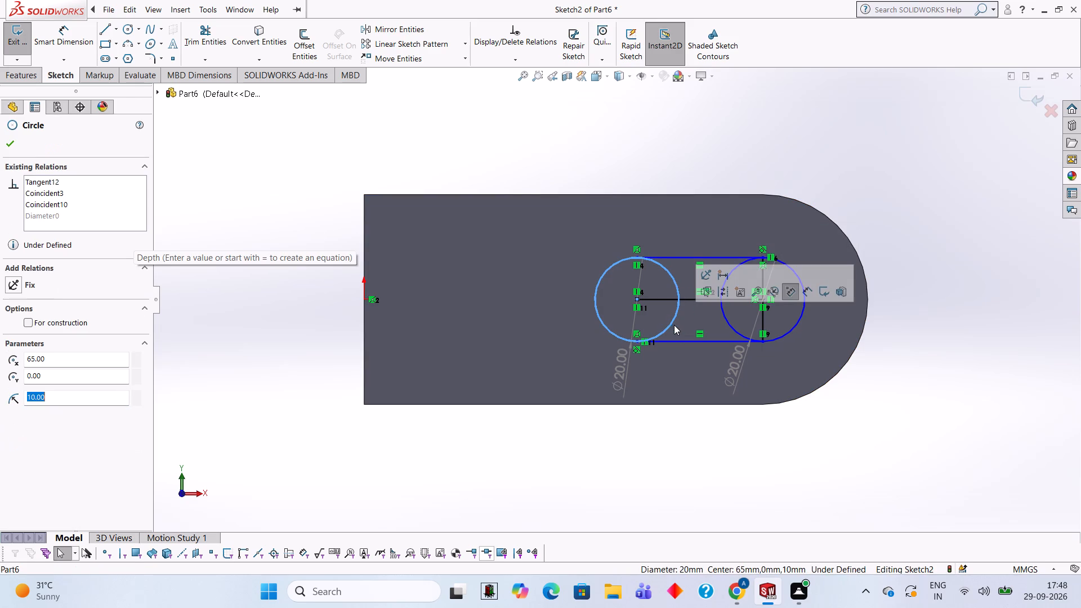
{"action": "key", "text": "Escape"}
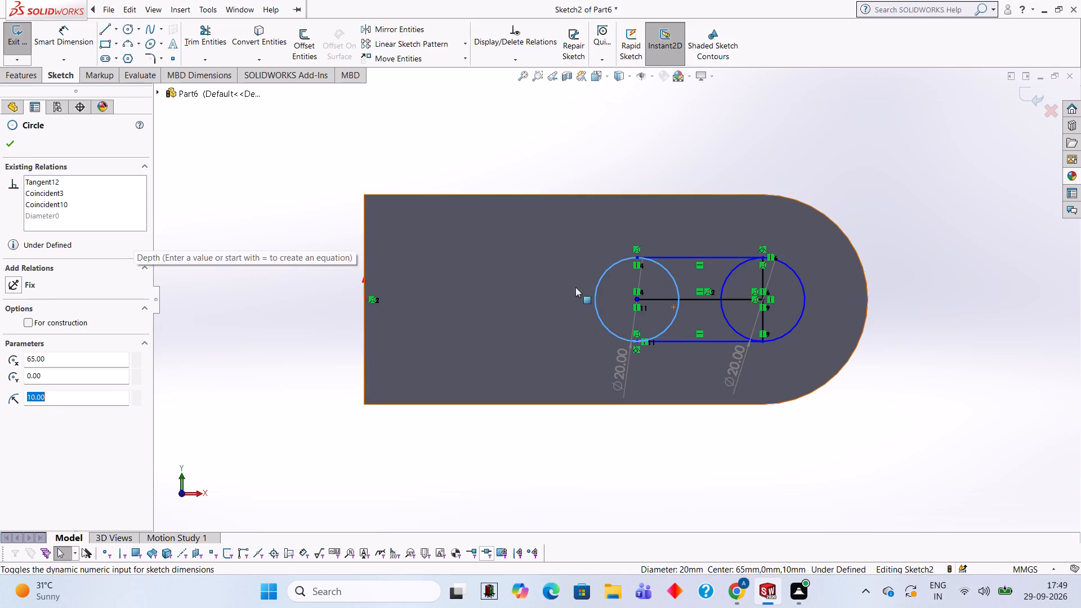
Trim both circles' facing halves, the horizontal centre line and the vertical diameter line to leave a closed slot outline.
{"action": "left_click", "coordinate": [211, 35]}
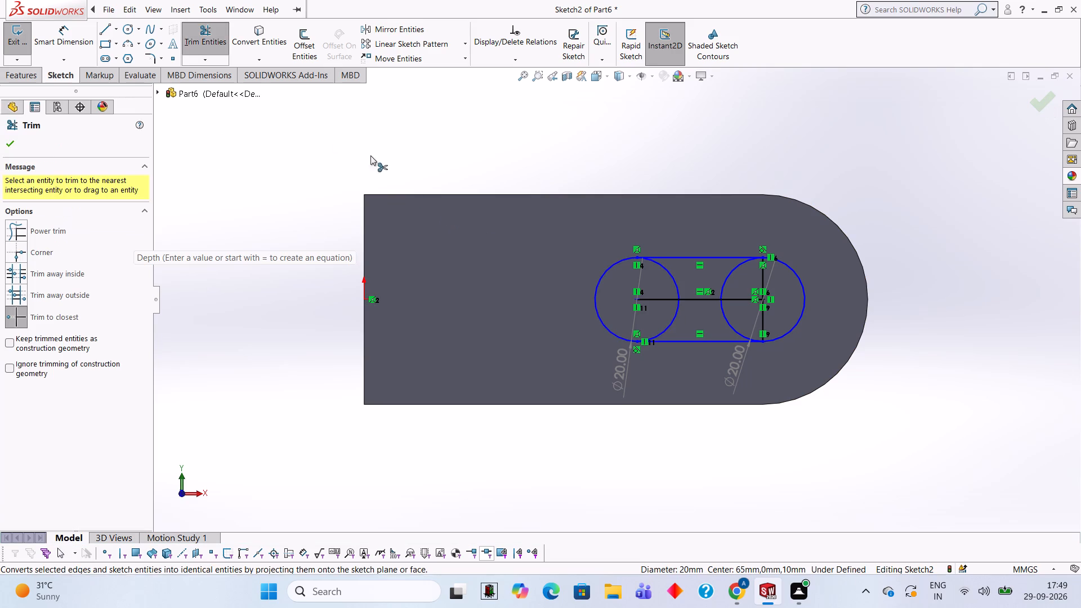
{"action": "left_click", "coordinate": [668, 325]}
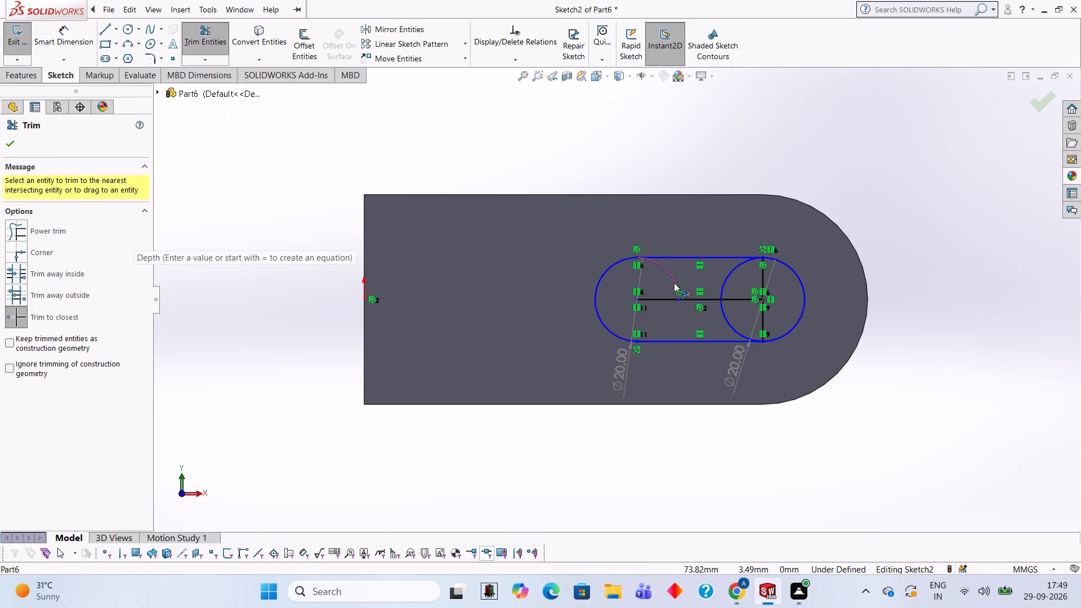
{"action": "left_click", "coordinate": [674, 283]}
{"action": "left_click", "coordinate": [727, 281]}
{"action": "left_click", "coordinate": [731, 296]}
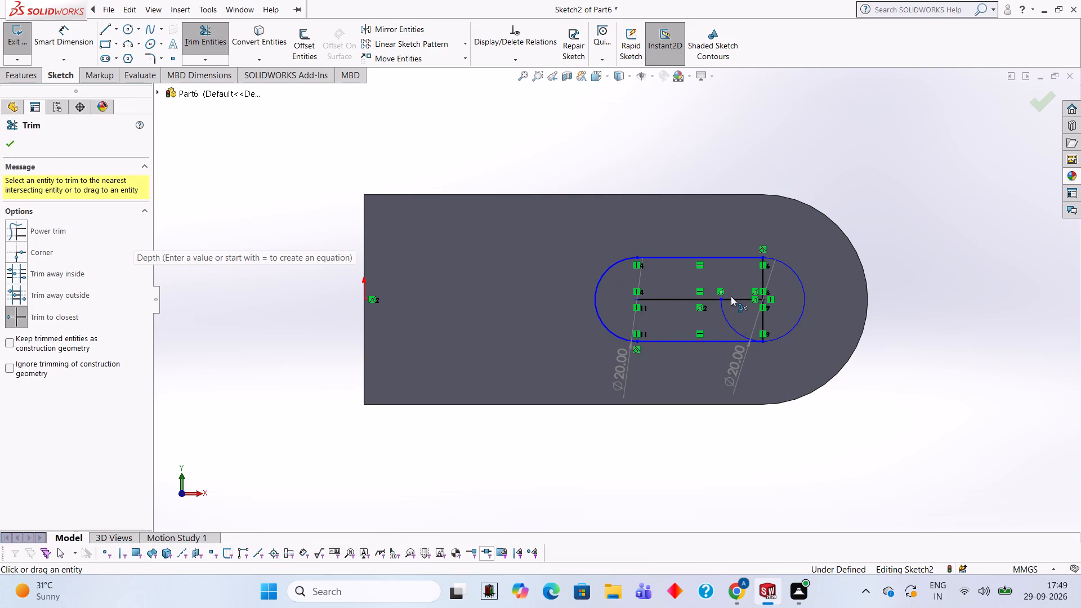
{"action": "left_click", "coordinate": [736, 305]}
{"action": "left_click", "coordinate": [730, 302]}
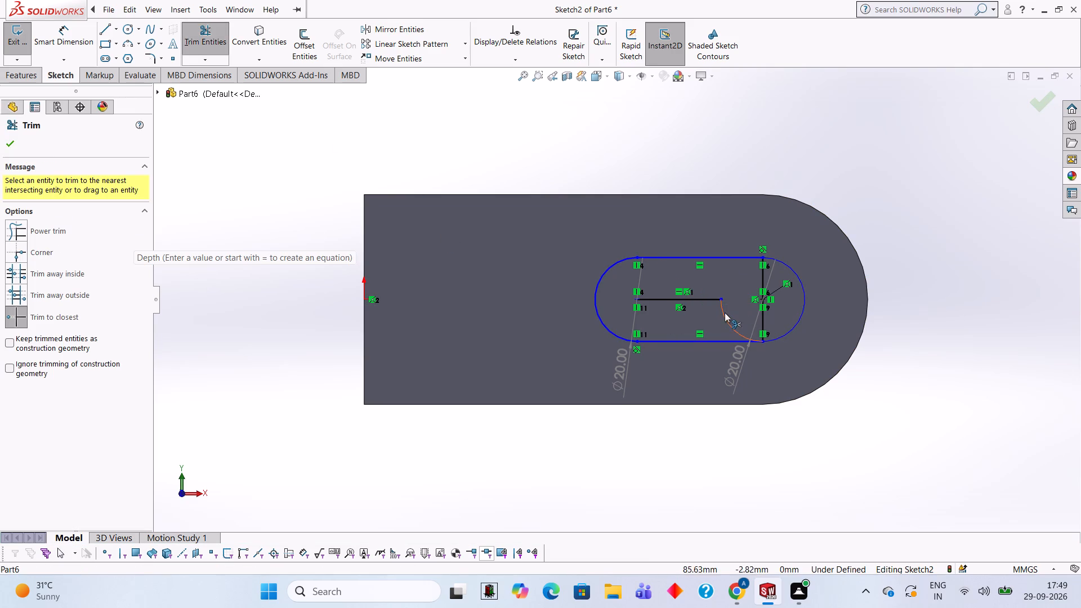
{"action": "left_click", "coordinate": [725, 312]}
{"action": "left_click", "coordinate": [700, 299]}
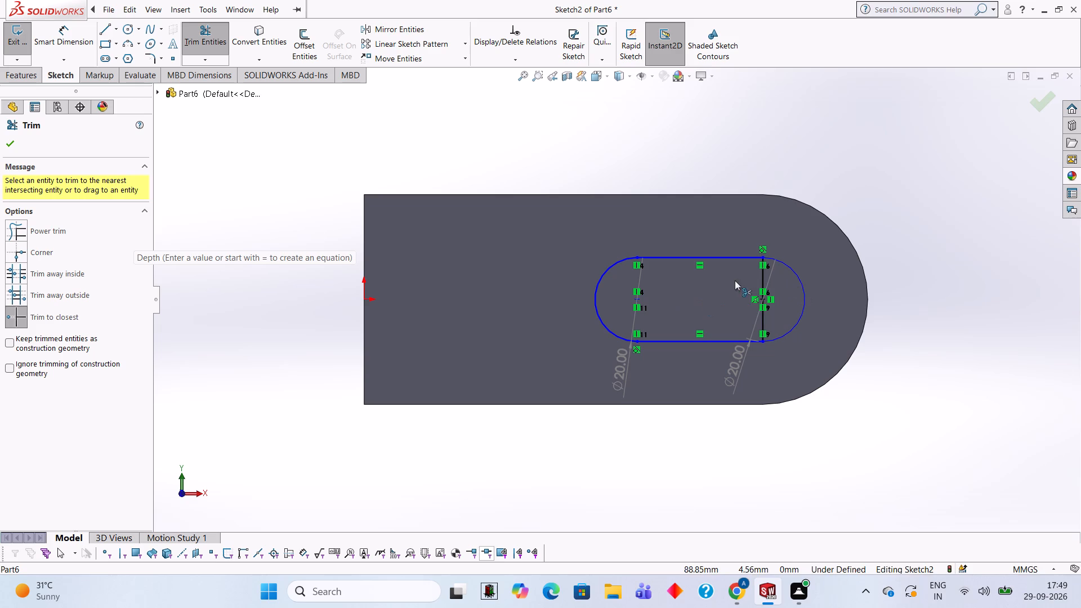
{"action": "left_click", "coordinate": [762, 278]}
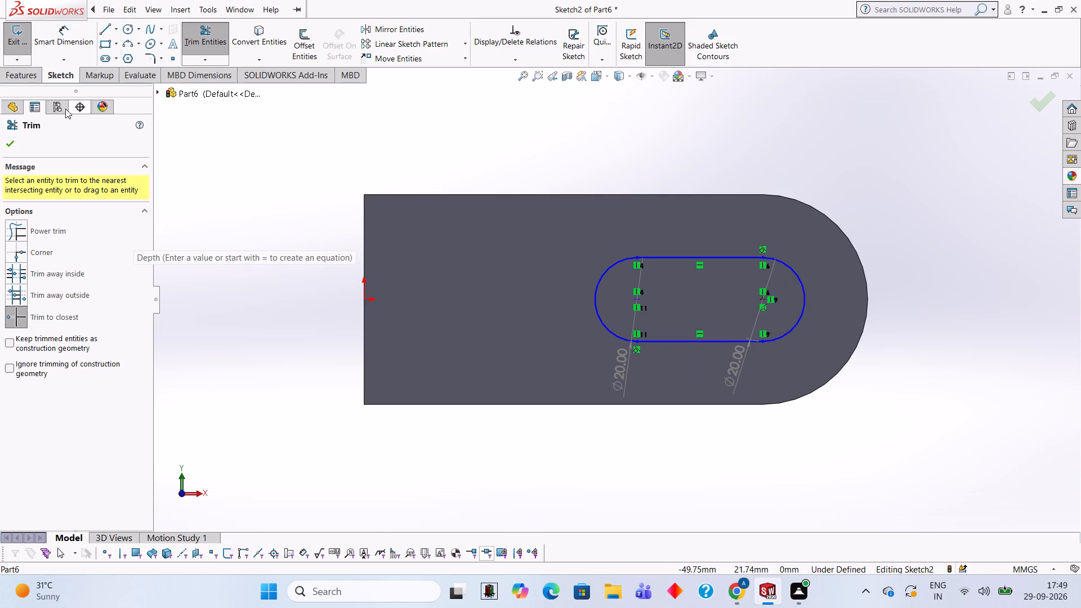
Cut the slot outline through the plate with a blind Extruded Cut 10 mm deep.
{"action": "left_click", "coordinate": [21, 78]}
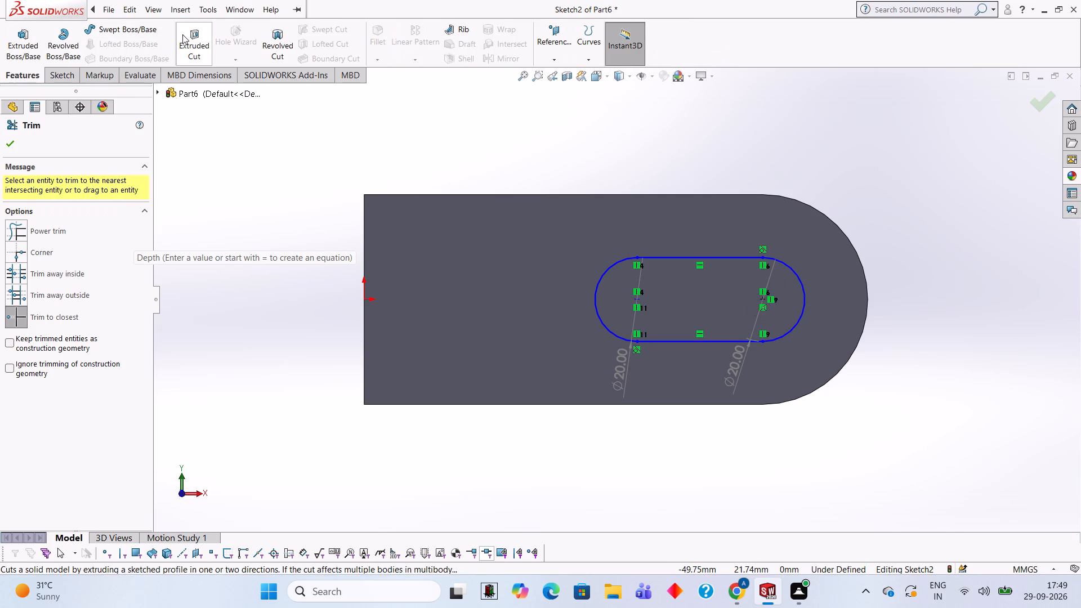
{"action": "left_click", "coordinate": [184, 35]}
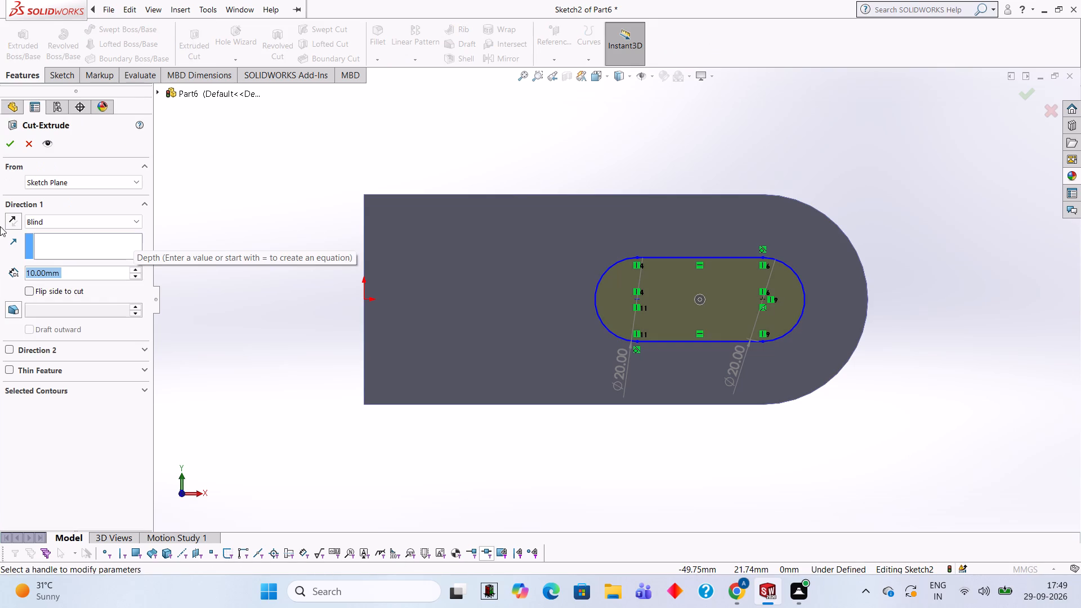
{"action": "left_click", "coordinate": [7, 149]}
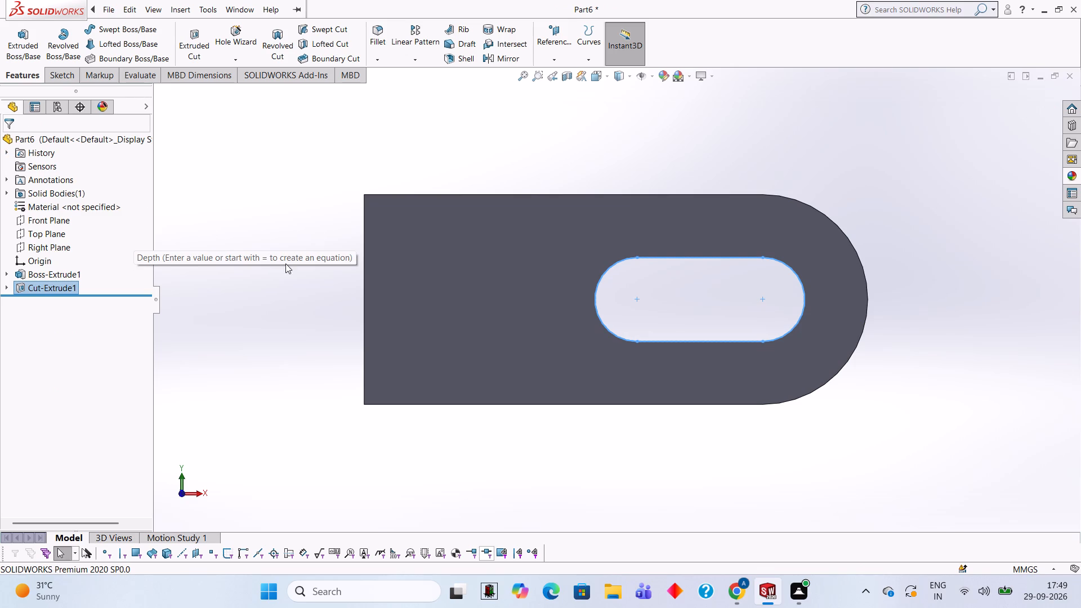
{"action": "middle_click_drag", "start_coordinate": [484, 442], "coordinate": [472, 388]}
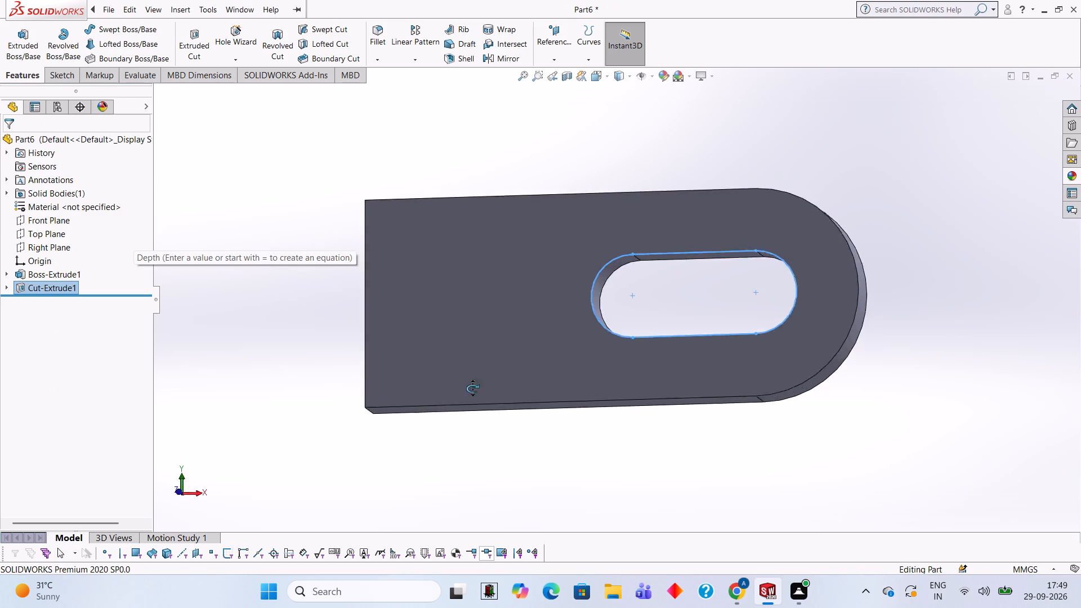
Start a new sketch on the plate's long, straight 10 mm thick side face.
{"action": "middle_click_drag", "start_coordinate": [472, 388], "coordinate": [498, 350]}
{"action": "left_click", "coordinate": [818, 191]}
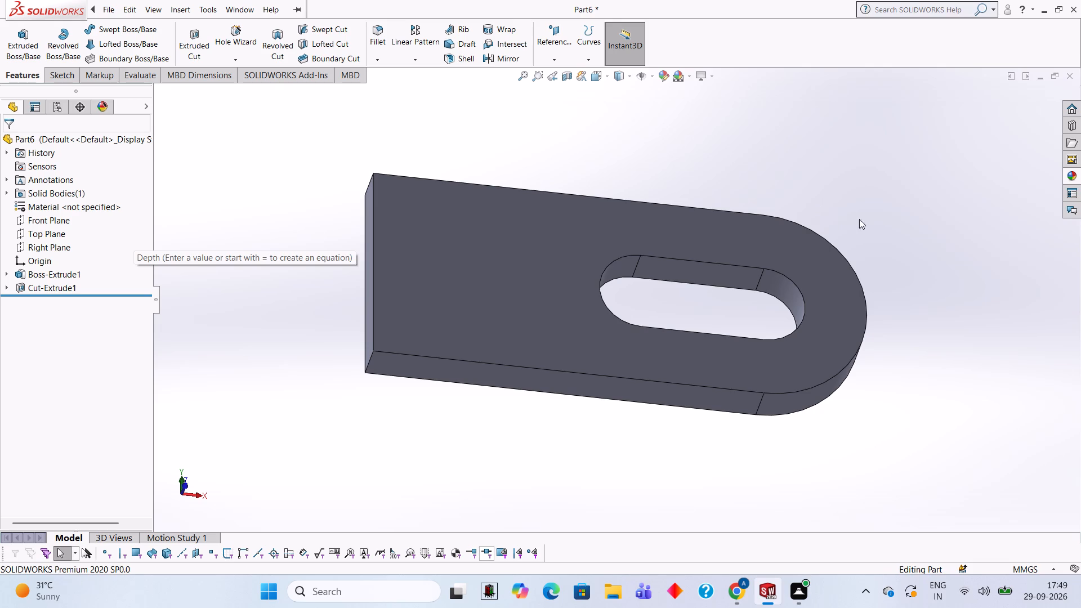
{"action": "middle_click_drag", "start_coordinate": [636, 461], "coordinate": [628, 397]}
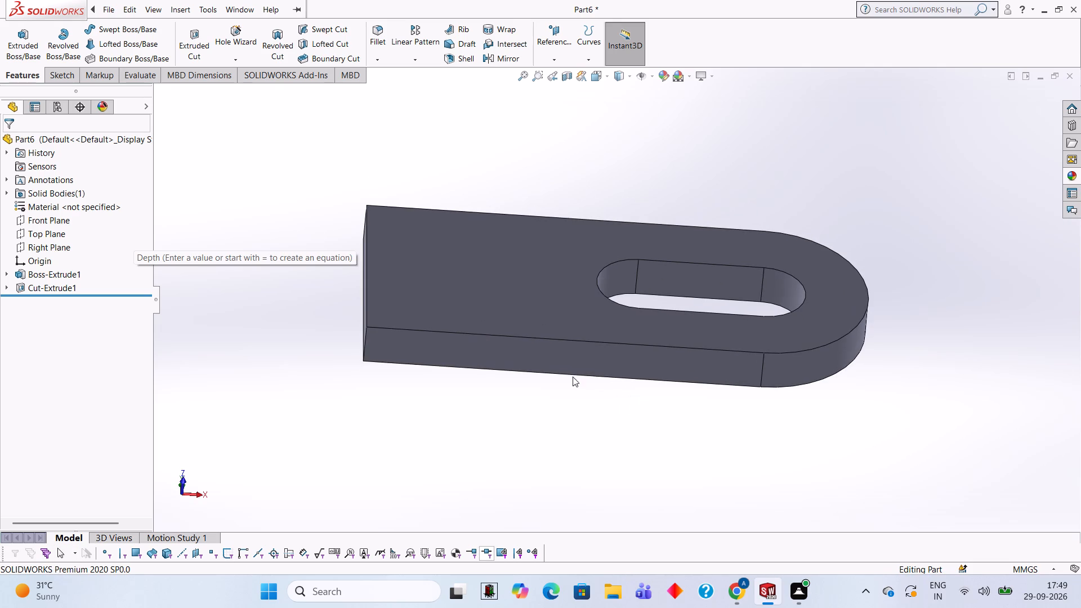
{"action": "left_click", "coordinate": [548, 360]}
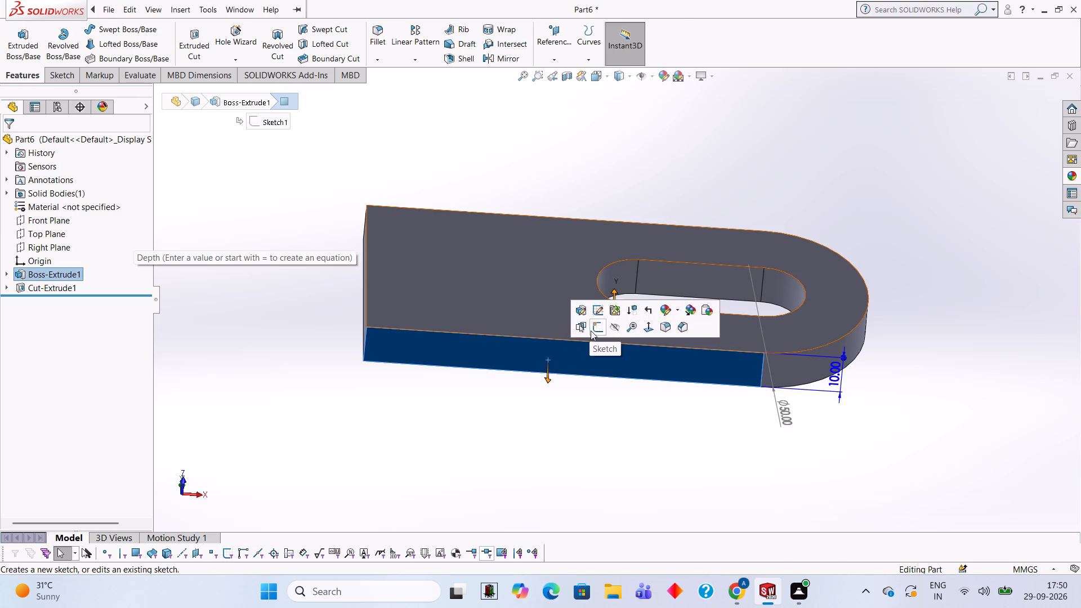
{"action": "left_click", "coordinate": [591, 330]}
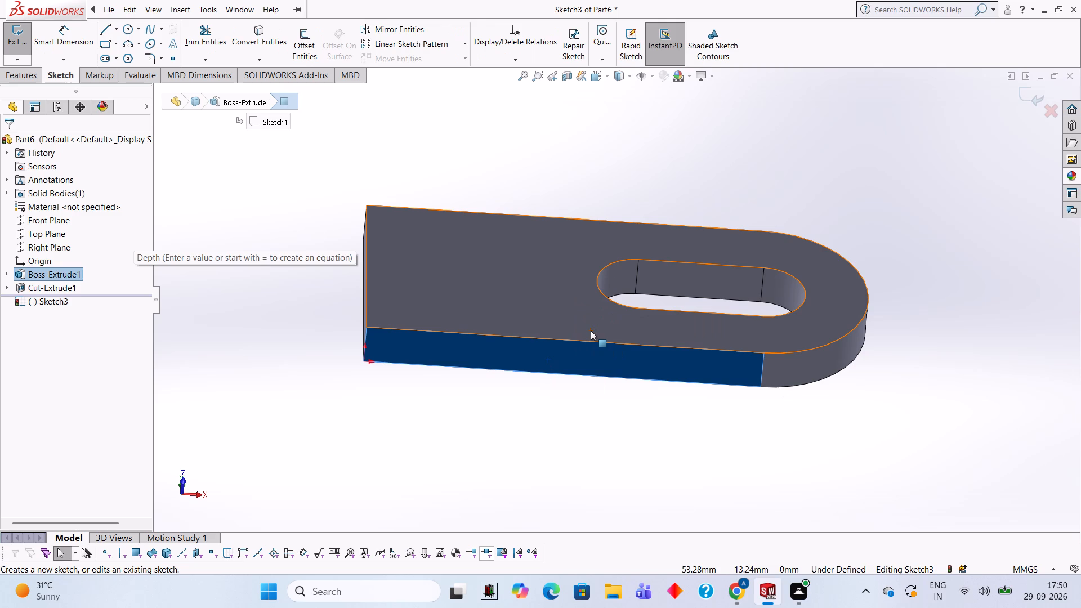
{"action": "key", "text": "ctrl+8"}
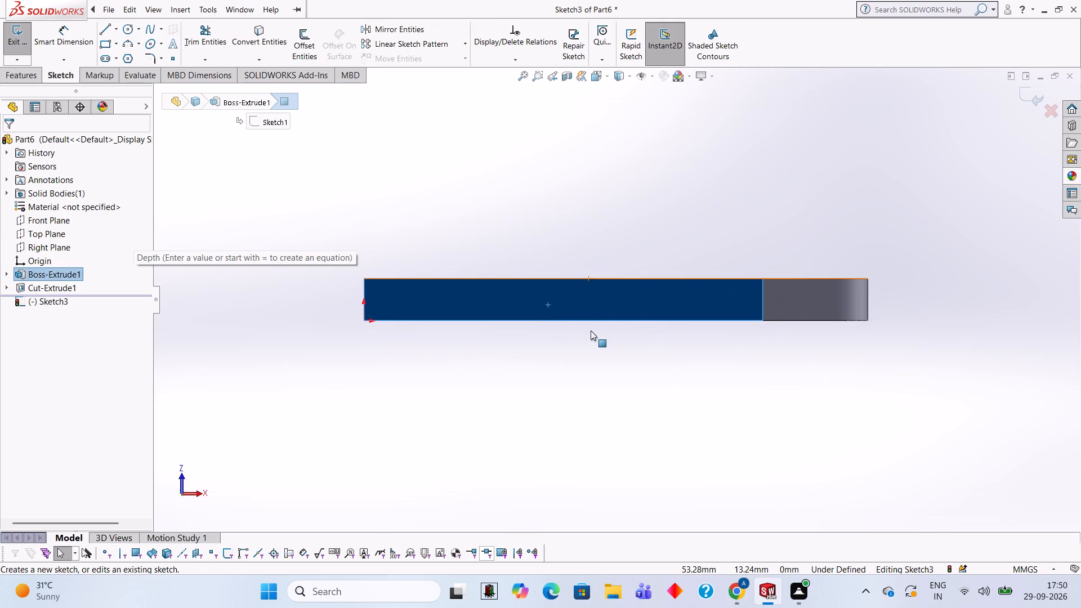
Draw a 30 mm vertical line upward from the origin at the bottom corner of the plate's square end.
{"action": "scroll", "coordinate": [664, 190], "scroll_direction": "up", "scroll_amount": 1}
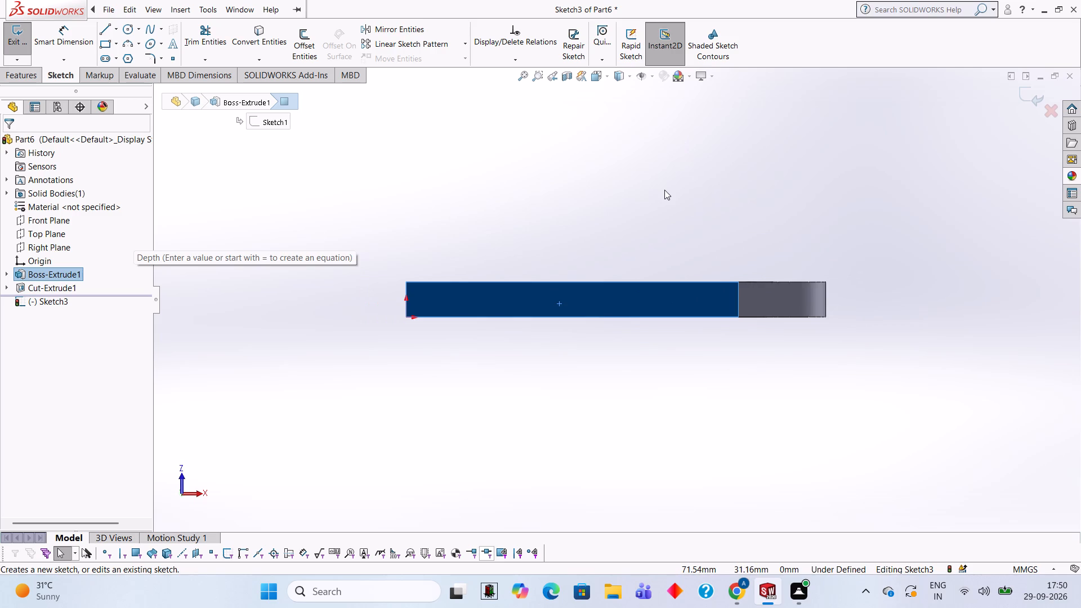
{"action": "scroll", "coordinate": [621, 207], "scroll_direction": "up", "scroll_amount": 1}
{"action": "scroll", "coordinate": [620, 207], "scroll_direction": "down", "scroll_amount": 3}
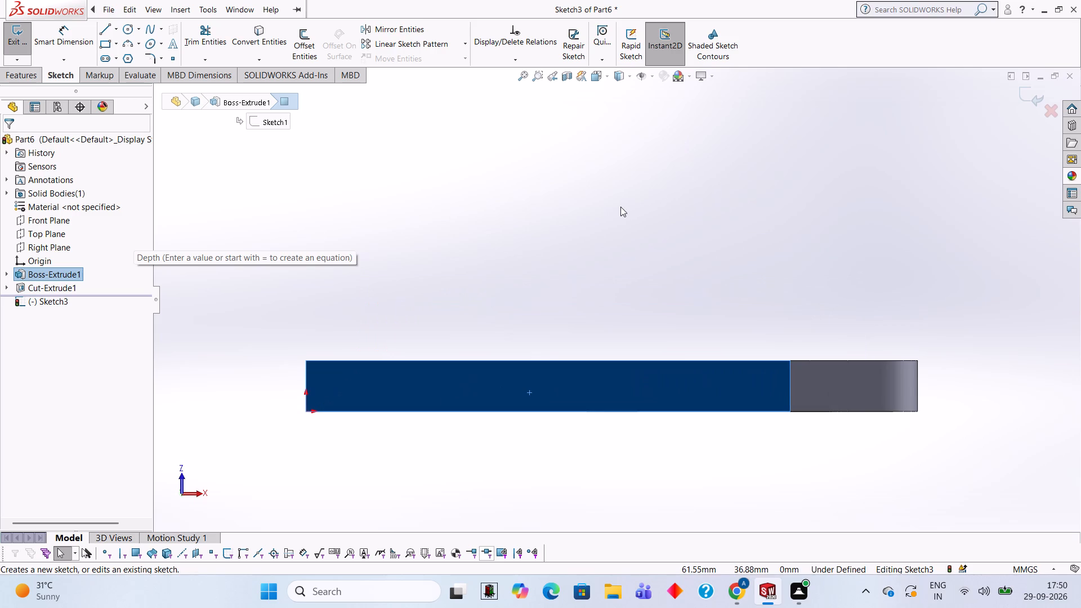
{"action": "scroll", "coordinate": [620, 207], "scroll_direction": "down", "scroll_amount": 1}
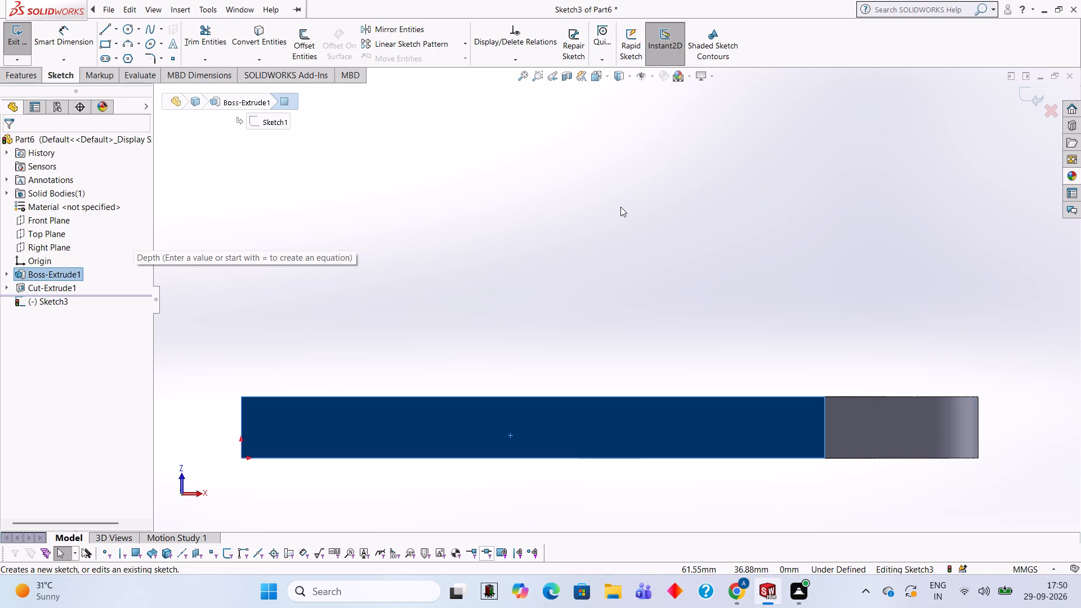
{"action": "left_click", "coordinate": [109, 27]}
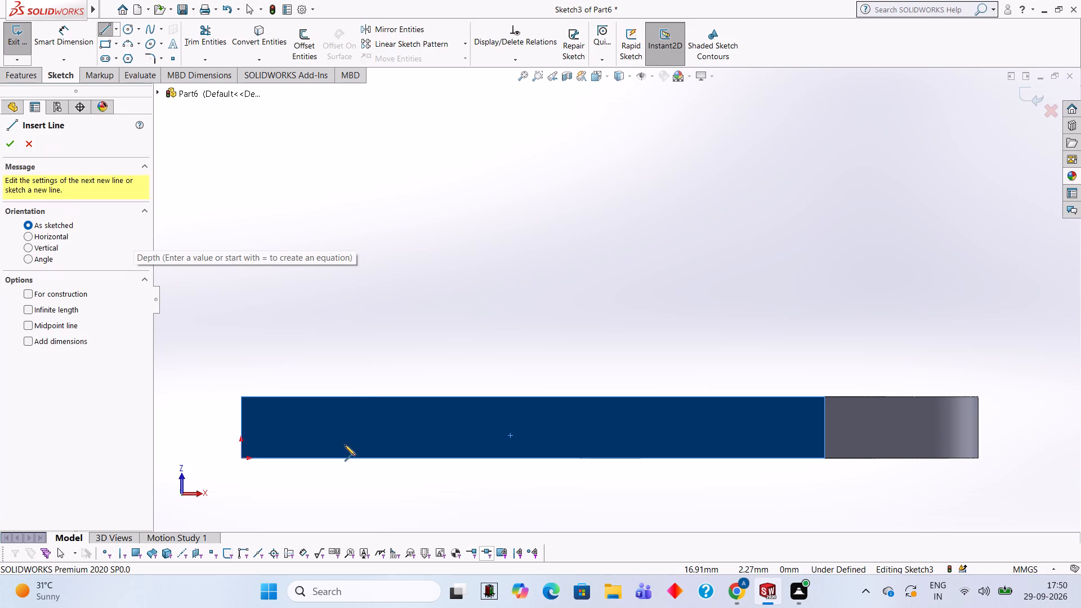
{"action": "left_click", "coordinate": [240, 459]}
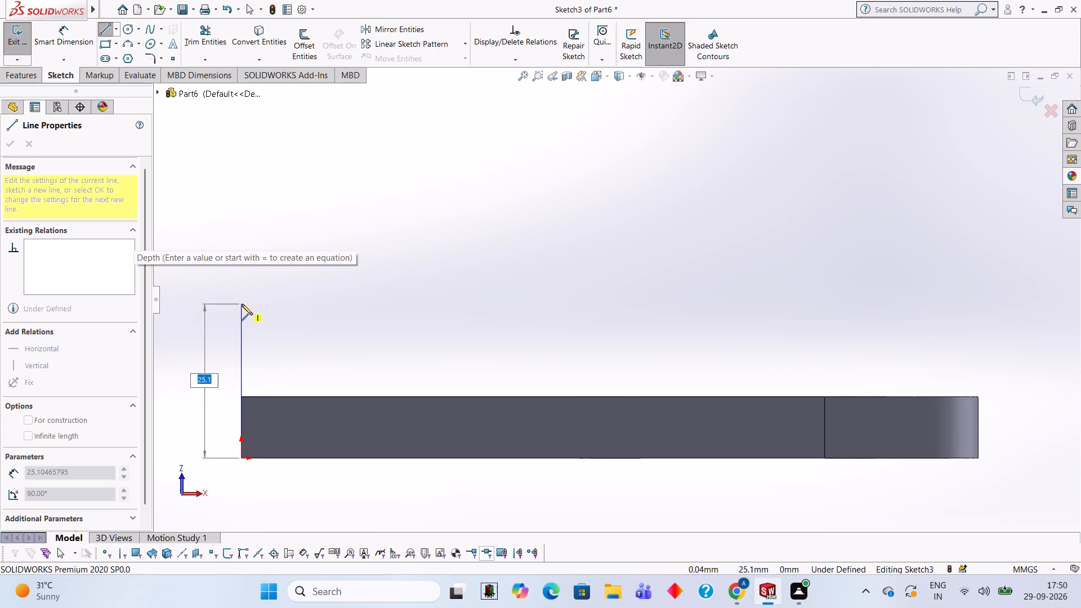
{"action": "type", "text": "30"}
{"action": "key", "text": "Return"}
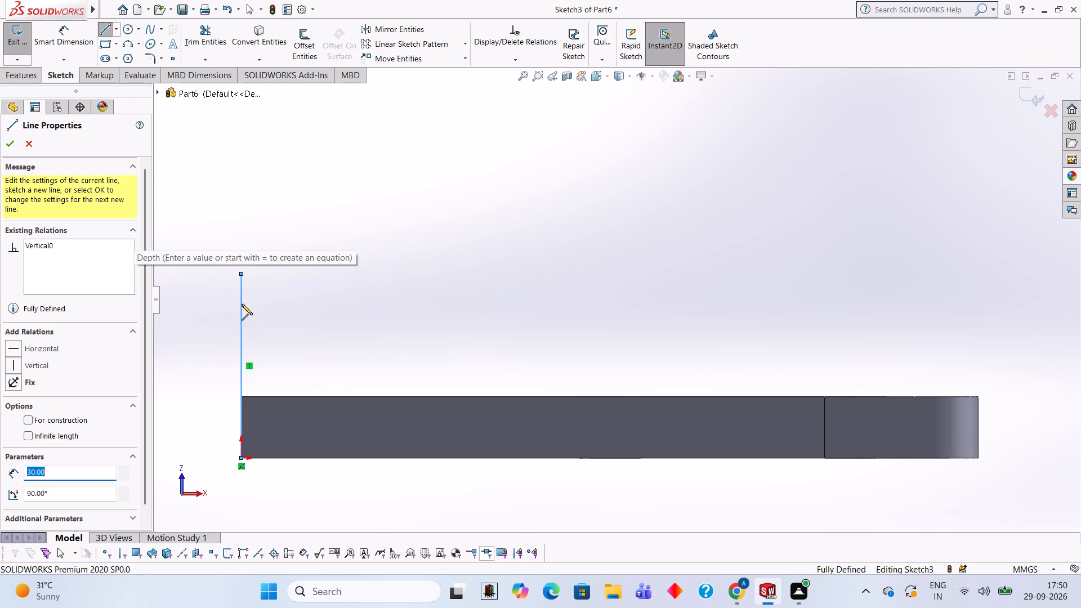
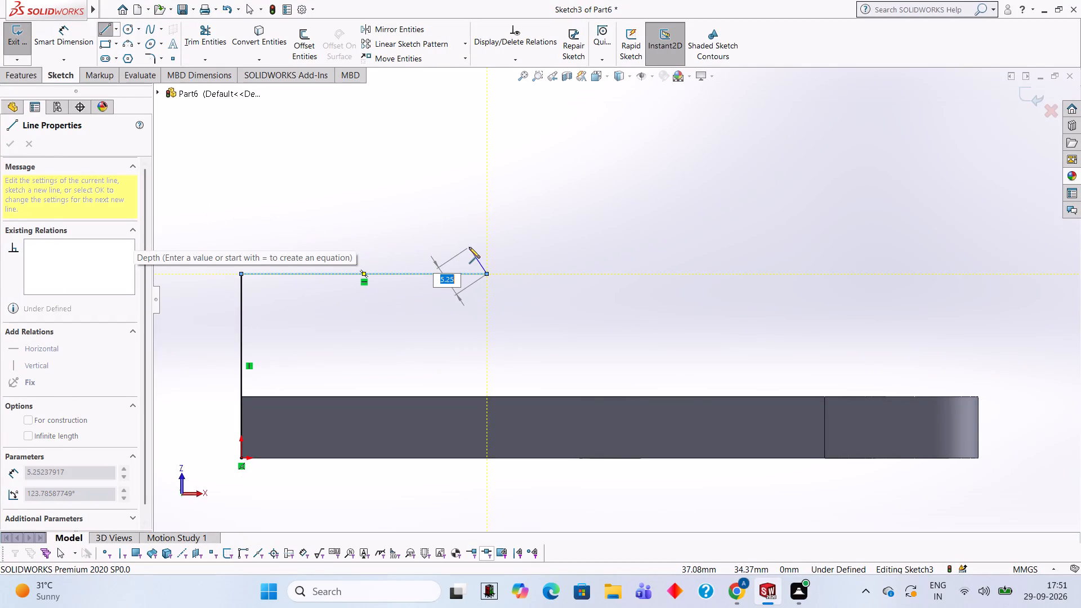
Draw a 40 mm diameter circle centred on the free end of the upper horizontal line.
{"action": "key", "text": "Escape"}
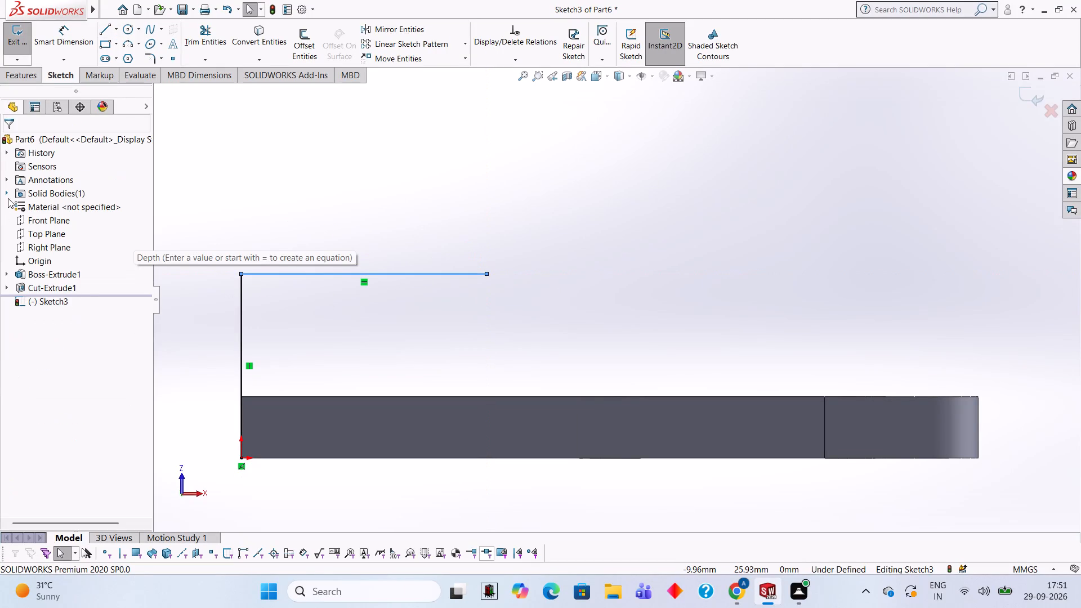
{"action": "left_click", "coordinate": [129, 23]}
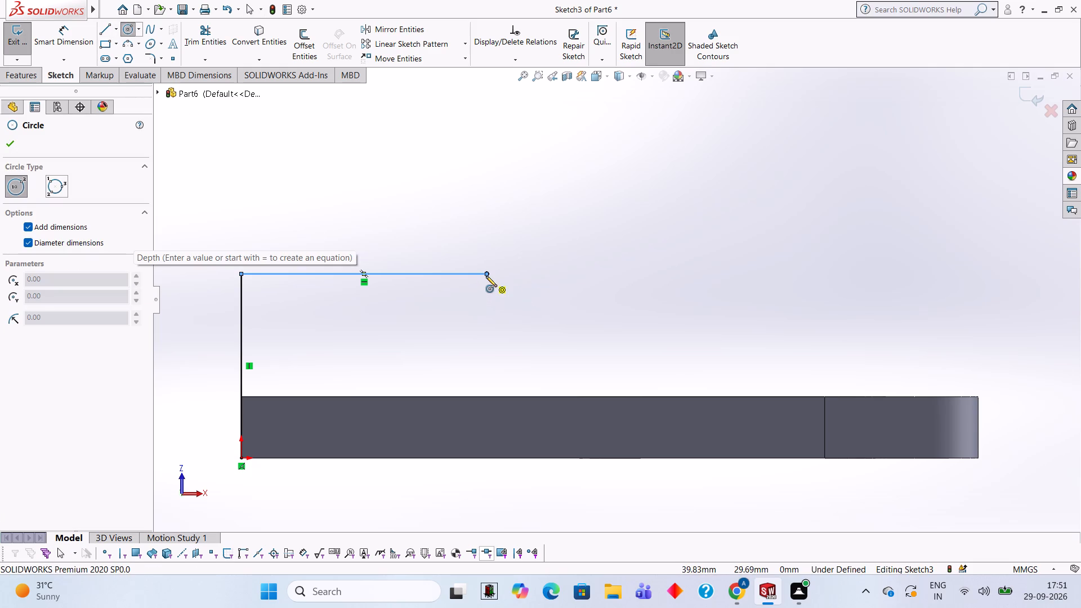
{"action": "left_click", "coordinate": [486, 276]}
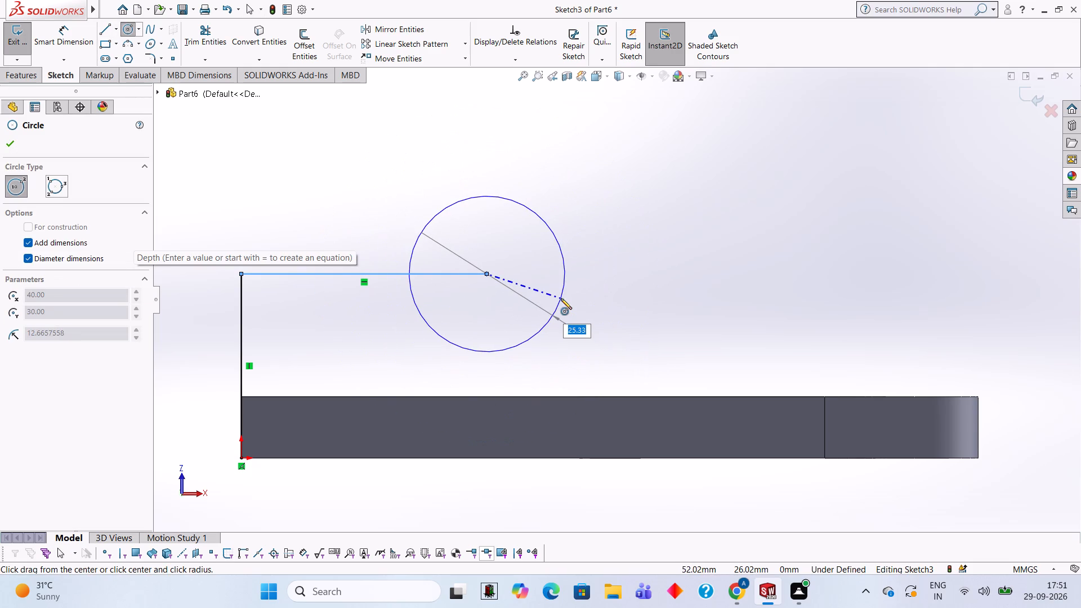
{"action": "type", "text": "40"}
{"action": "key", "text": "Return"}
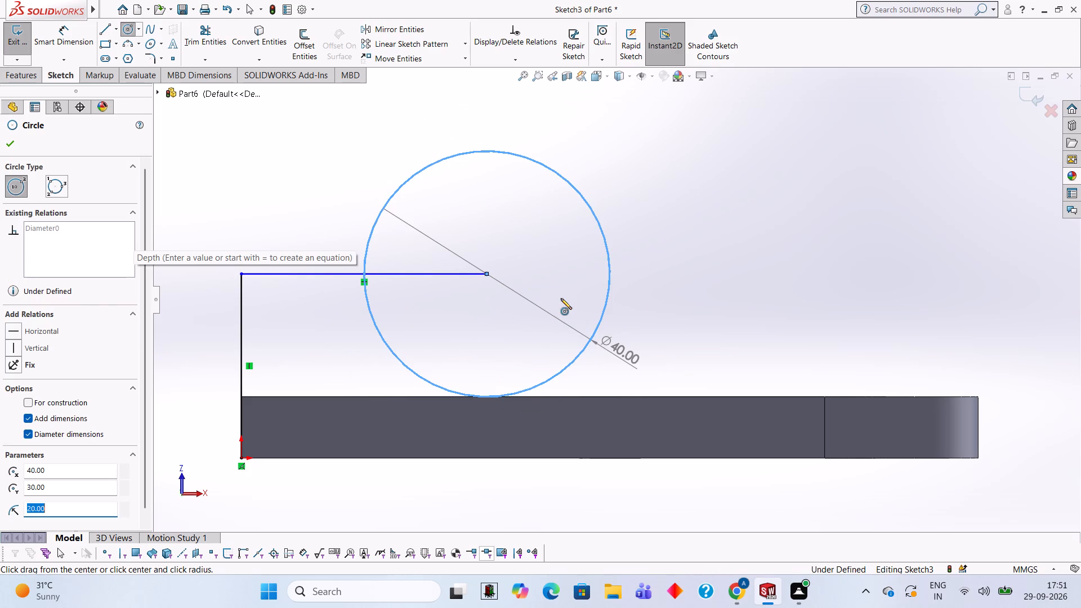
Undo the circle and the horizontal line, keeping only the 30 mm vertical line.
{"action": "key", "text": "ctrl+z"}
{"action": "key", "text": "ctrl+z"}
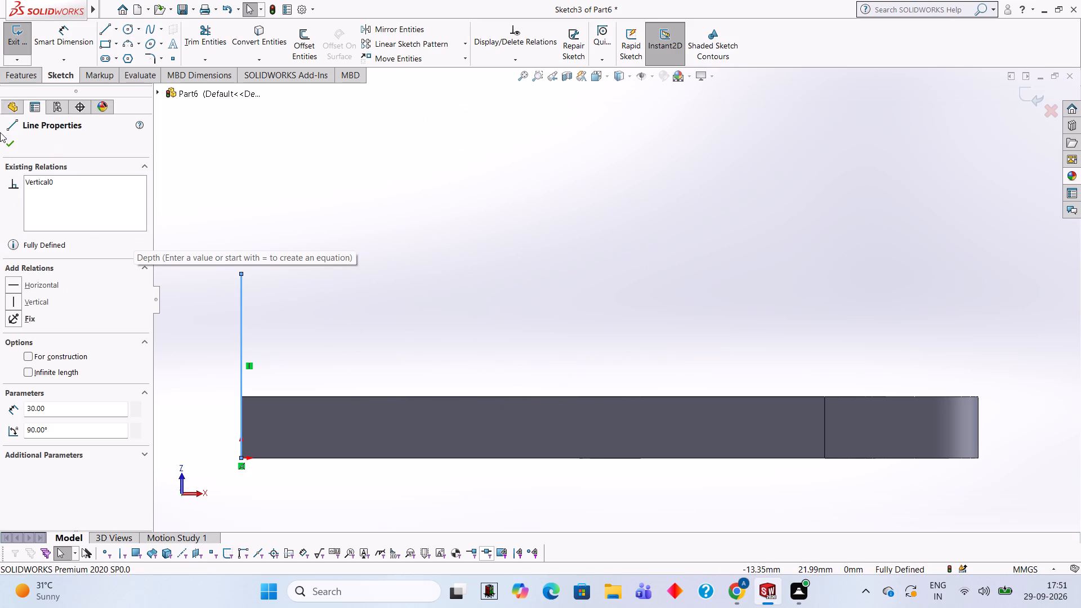
Draw a 20 mm horizontal line from the top of the vertical line towards the plate's rounded end.
{"action": "left_click", "coordinate": [106, 34]}
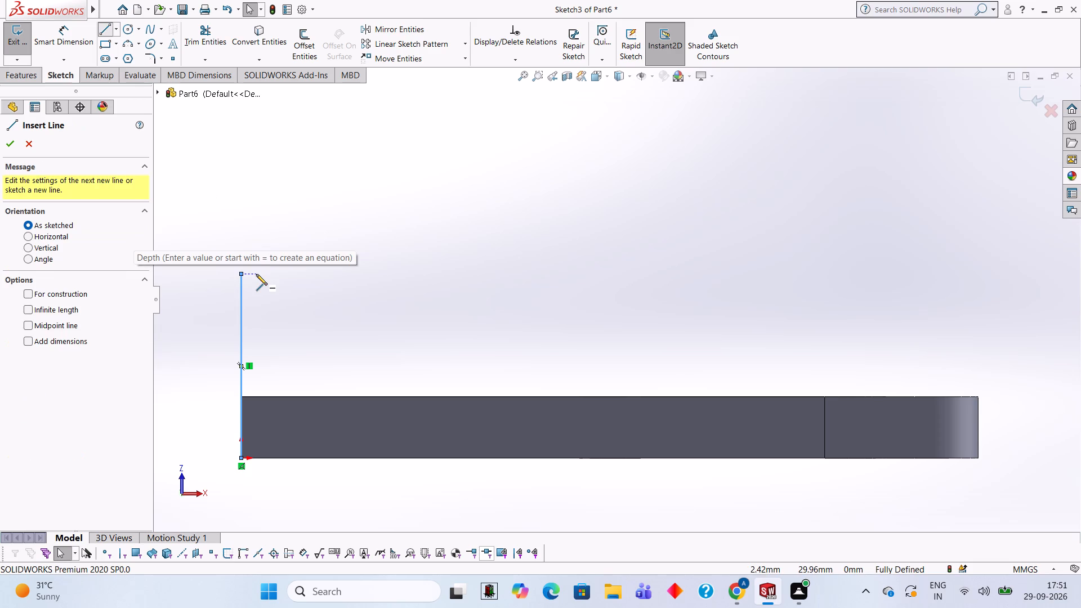
{"action": "left_click", "coordinate": [243, 274]}
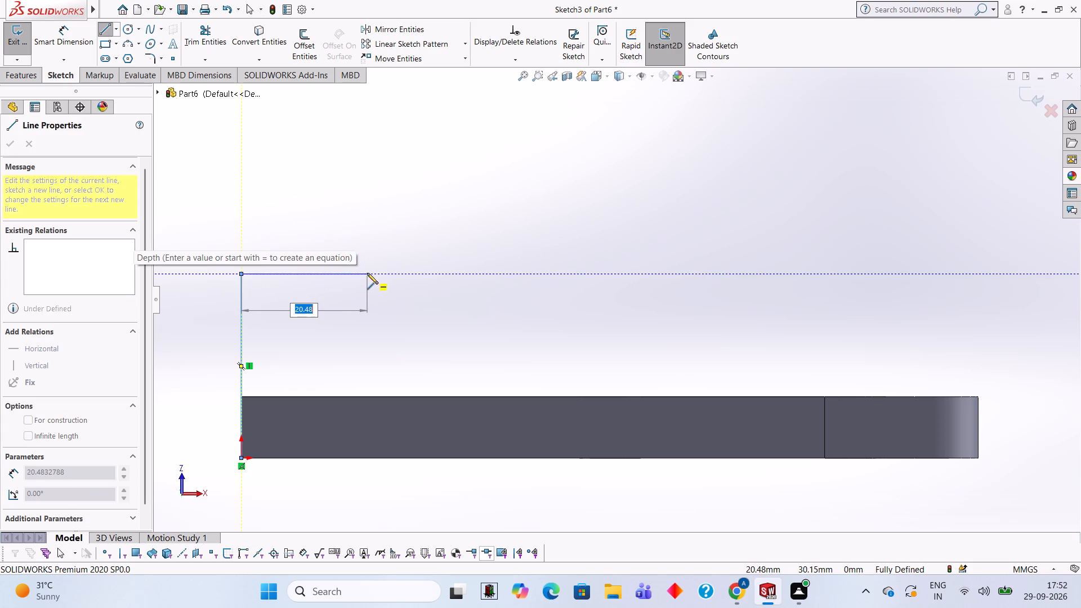
{"action": "type", "text": "20"}
{"action": "key", "text": "Return"}
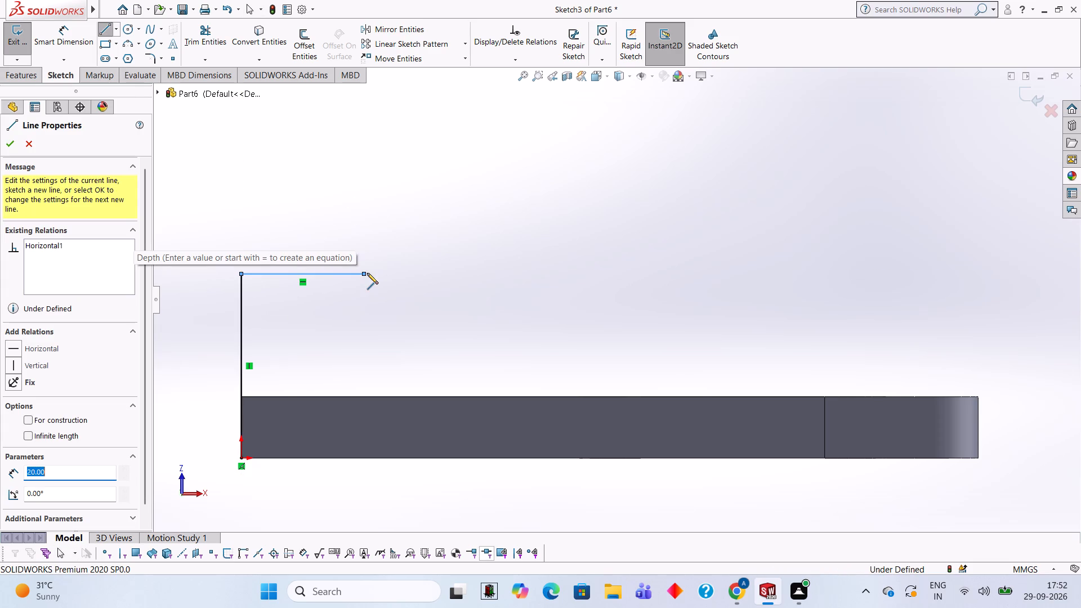
Draw a 40 mm diameter circle centred on the free end of the 20 mm horizontal line.
{"action": "left_click", "coordinate": [128, 26]}
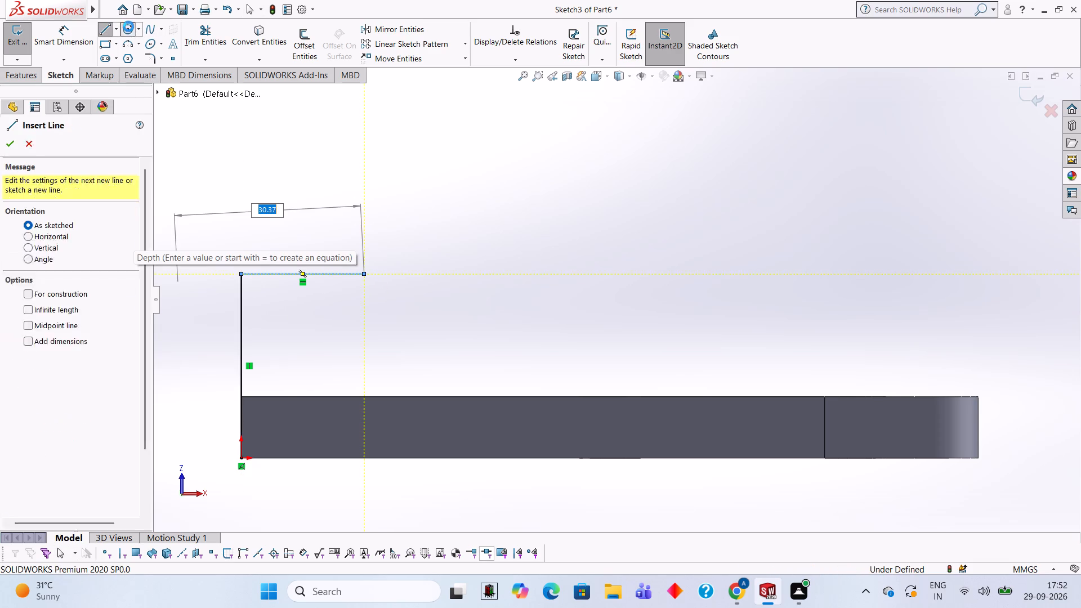
{"action": "left_click", "coordinate": [363, 274]}
{"action": "type", "text": "40"}
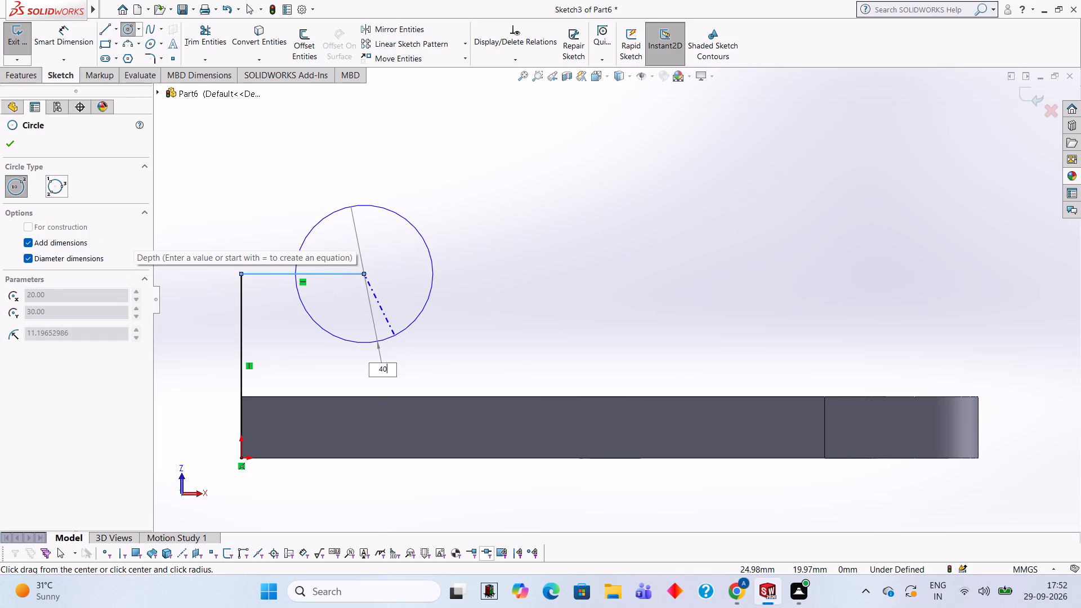
{"action": "key", "text": "Return"}
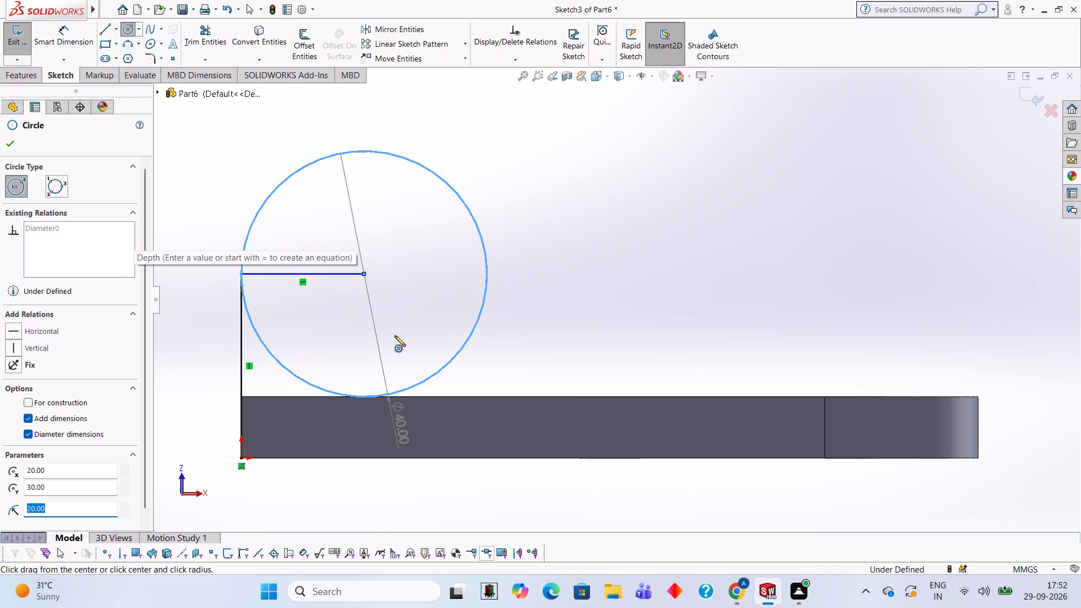
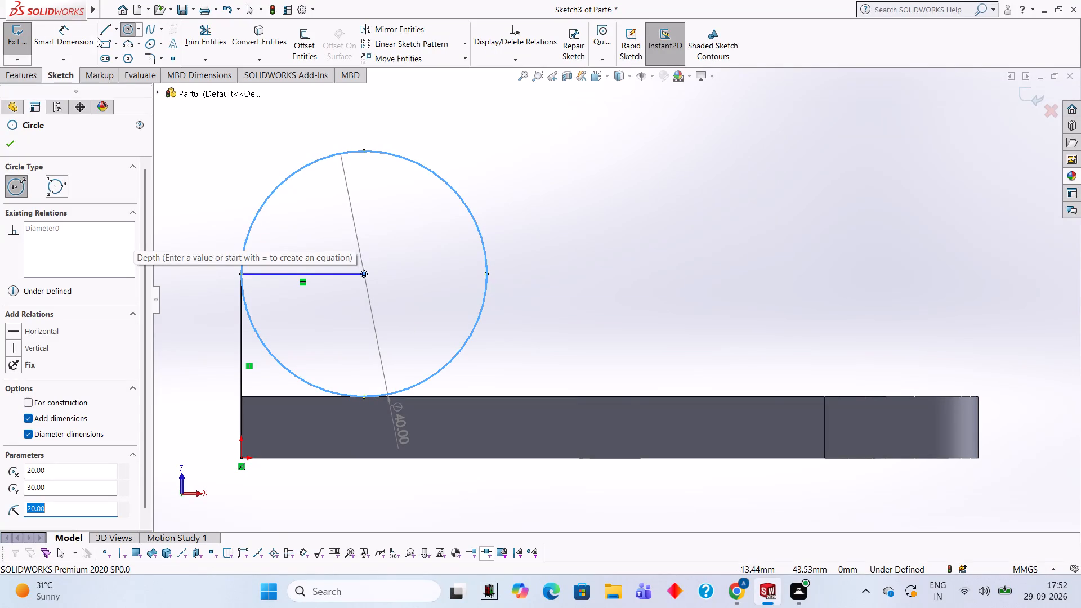
Draw a 20 mm vertical line from the circle's plate-side quadrant down to the plate's top edge, continuing with a 55 mm horizontal line along that edge.
{"action": "left_click", "coordinate": [108, 26]}
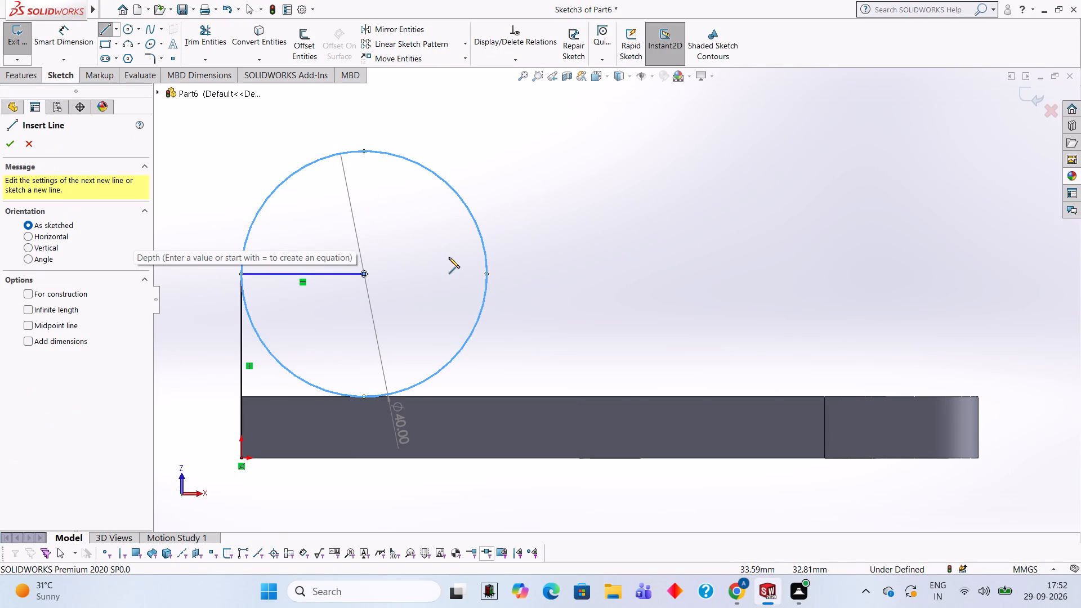
{"action": "left_click", "coordinate": [487, 271]}
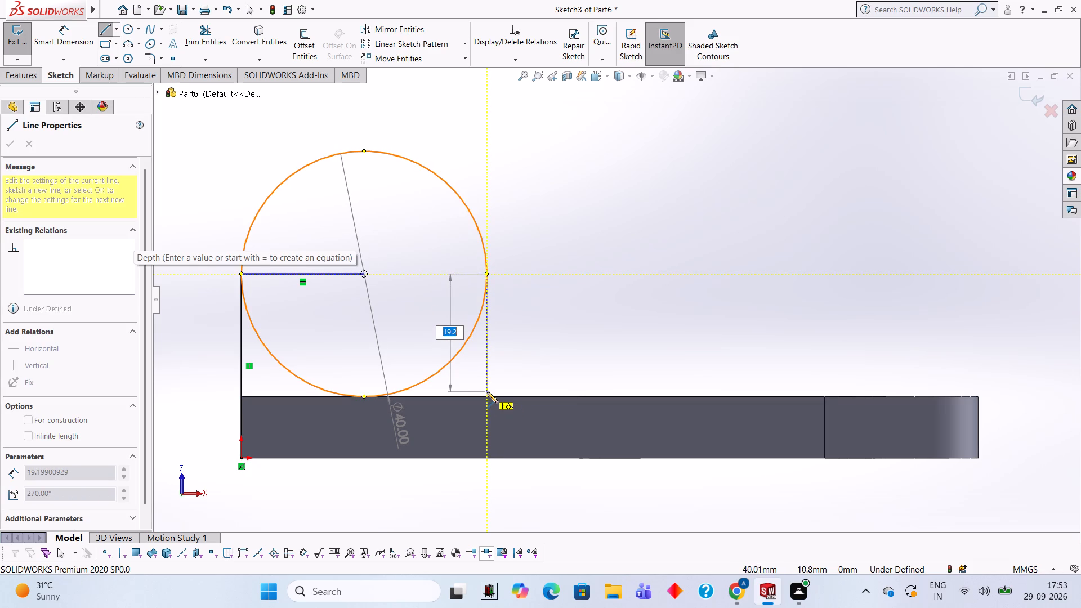
{"action": "left_click", "coordinate": [486, 396]}
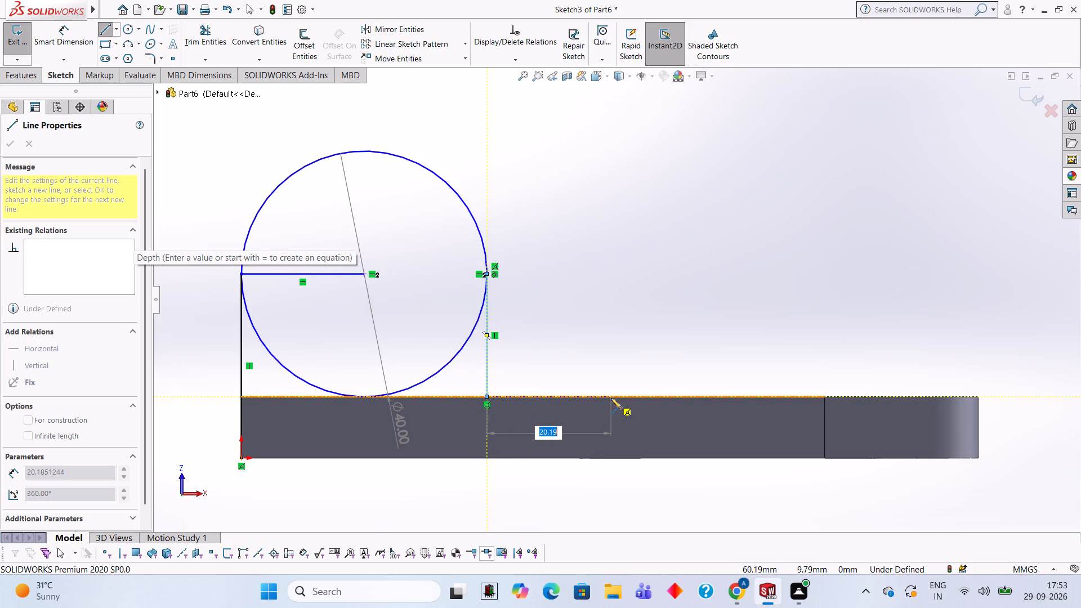
{"action": "left_click", "coordinate": [825, 395]}
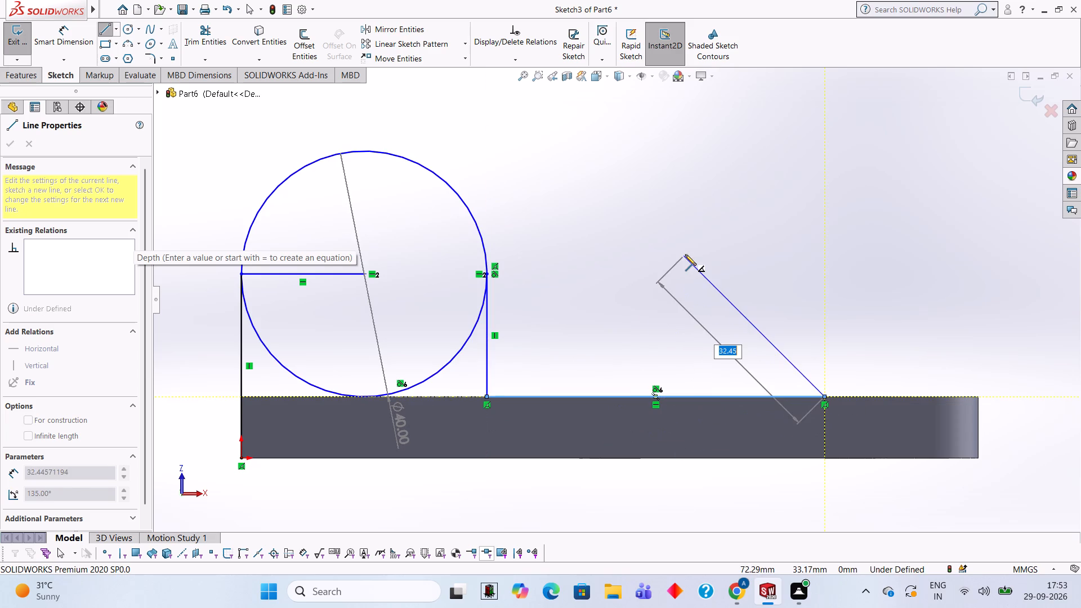
{"action": "key", "text": "Escape"}
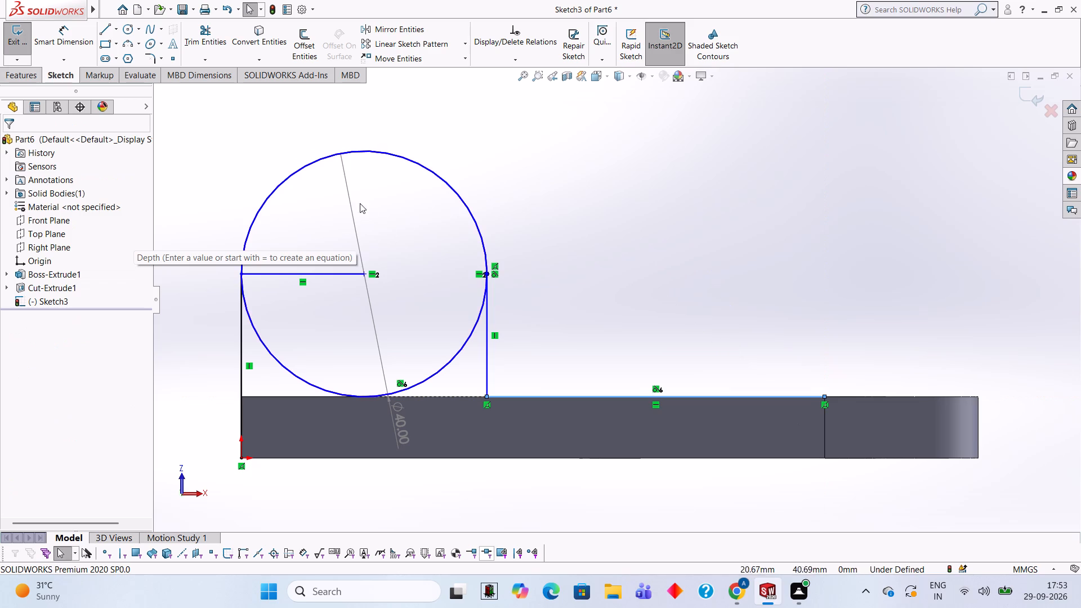
Trim away the circle's lower half and the 20 mm horizontal line to its centre.
{"action": "left_click", "coordinate": [221, 29]}
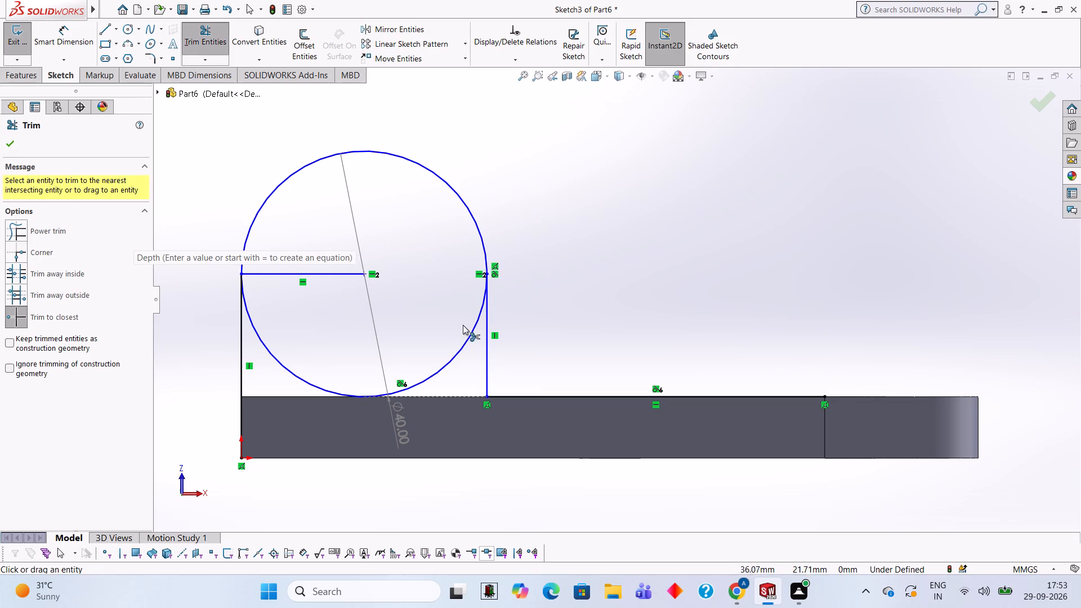
{"action": "left_click", "coordinate": [469, 333]}
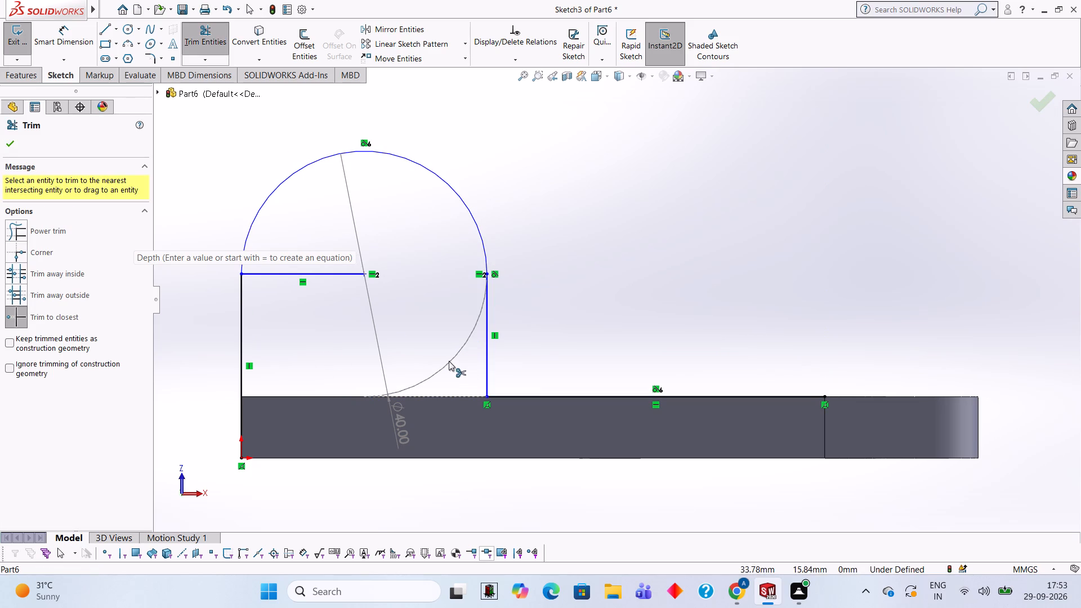
{"action": "left_click", "coordinate": [319, 272]}
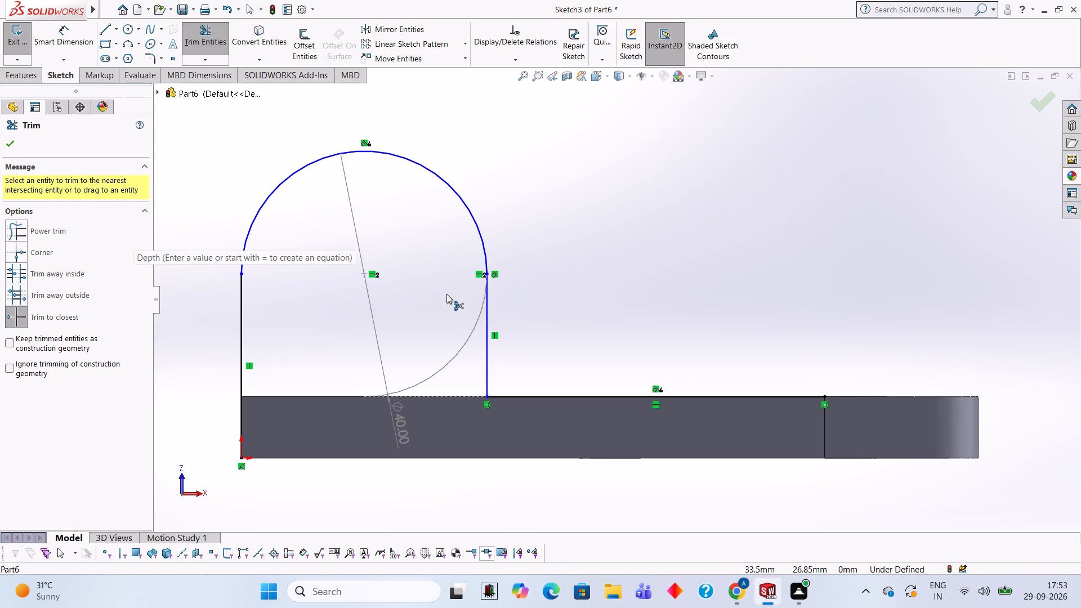
Add a 10 mm sketch fillet between the 20 mm vertical line and the horizontal line along the plate's top edge.
{"action": "left_click", "coordinate": [147, 58]}
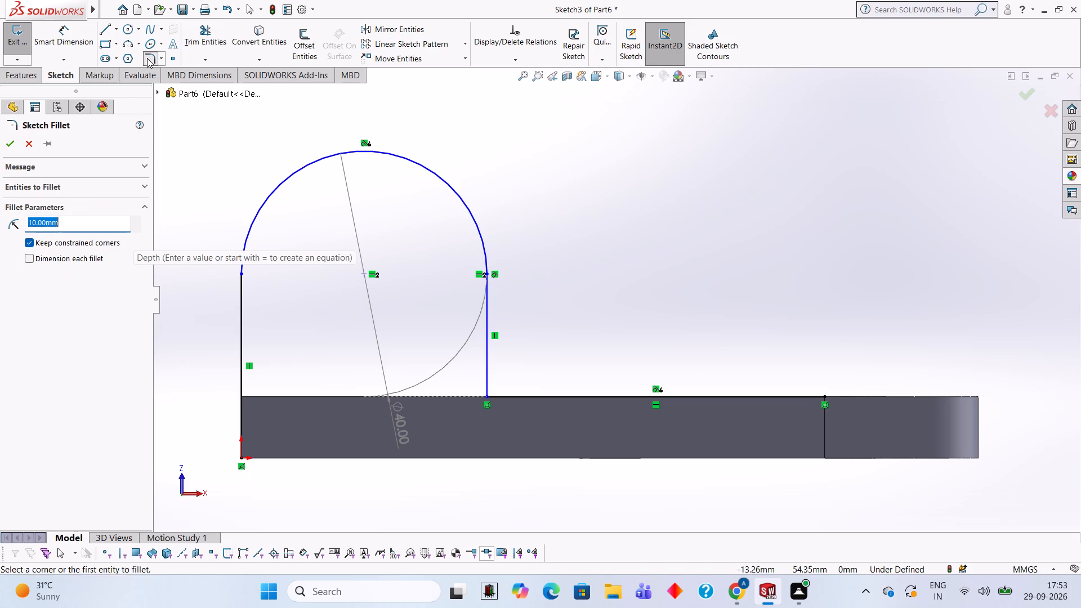
{"action": "left_click", "coordinate": [484, 363]}
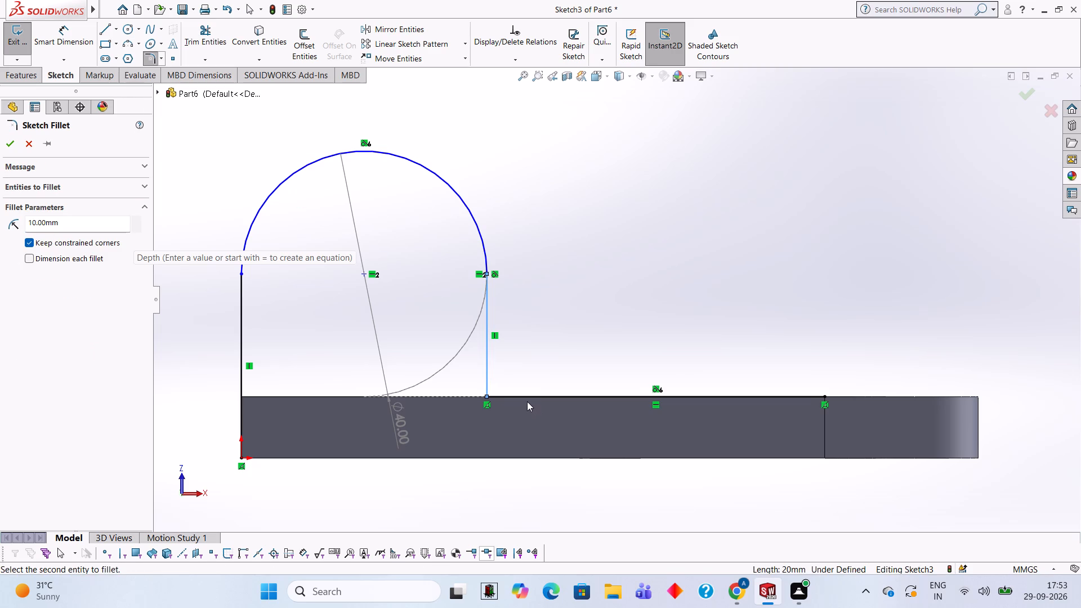
{"action": "left_click", "coordinate": [521, 396]}
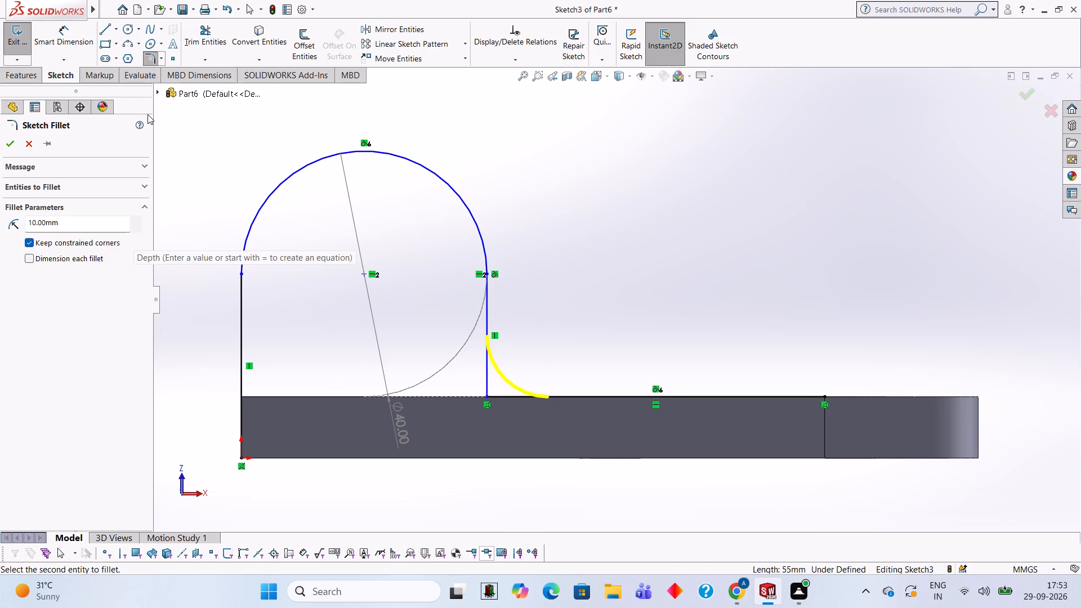
{"action": "left_click", "coordinate": [10, 151]}
{"action": "left_click", "coordinate": [544, 154]}
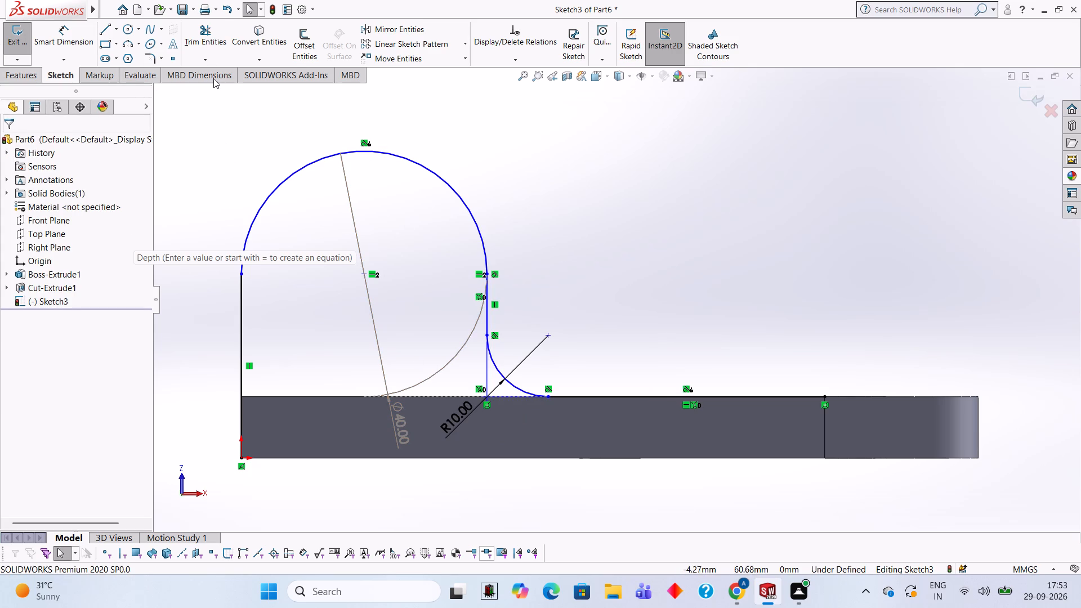
Trim away the horizontal line running from the fillet's end along the plate's top edge.
{"action": "left_click", "coordinate": [207, 55]}
{"action": "left_click", "coordinate": [220, 51]}
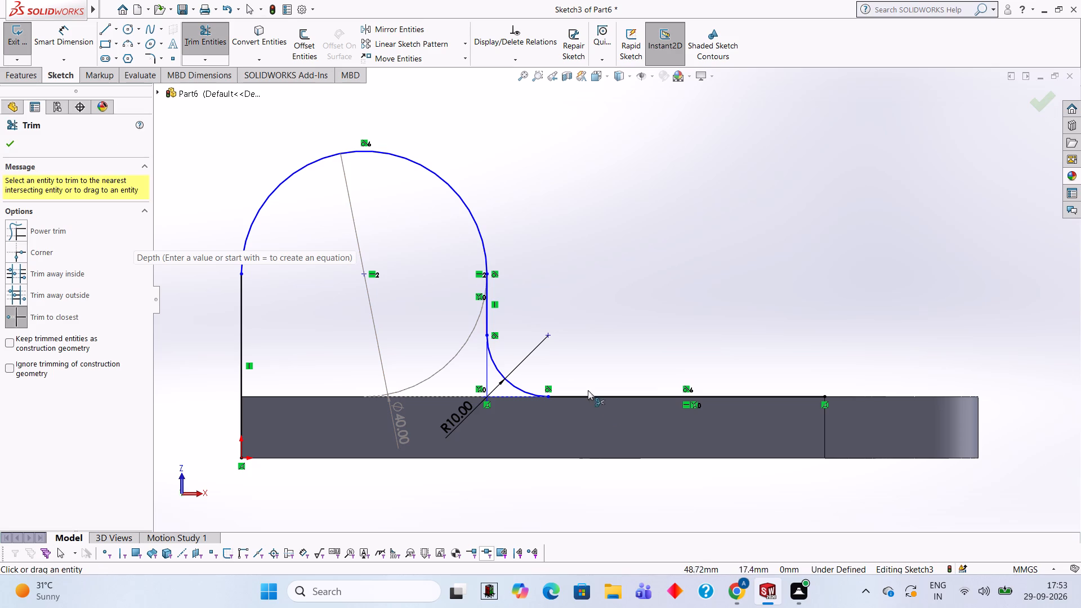
{"action": "left_click", "coordinate": [623, 399]}
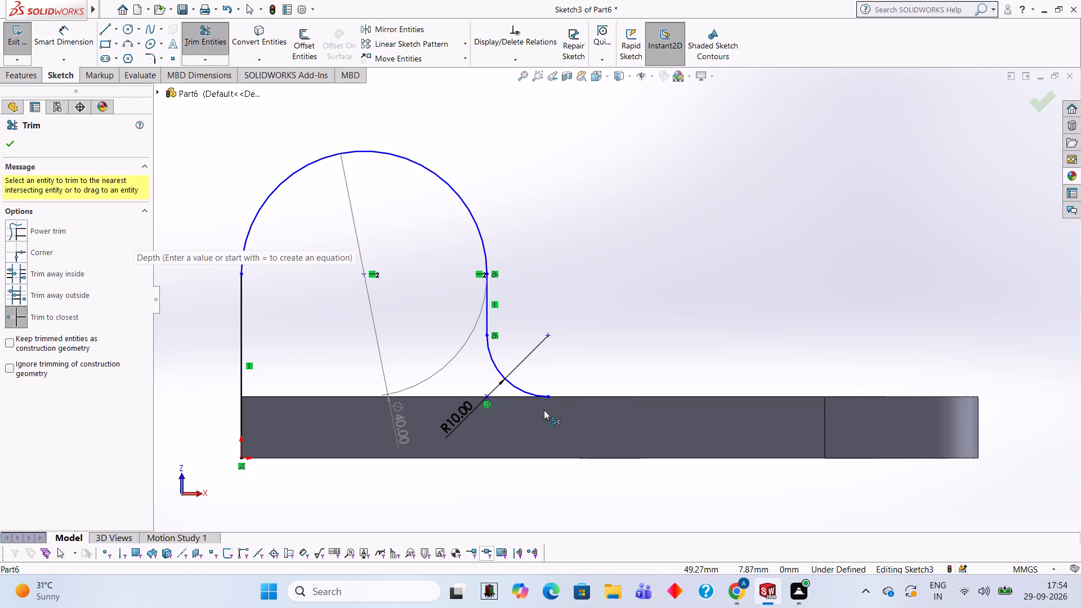
Draw a 50 mm horizontal line along the plate's top edge from the outer vertical line to the fillet's end.
{"action": "middle_click_drag", "start_coordinate": [588, 261], "coordinate": [586, 340]}
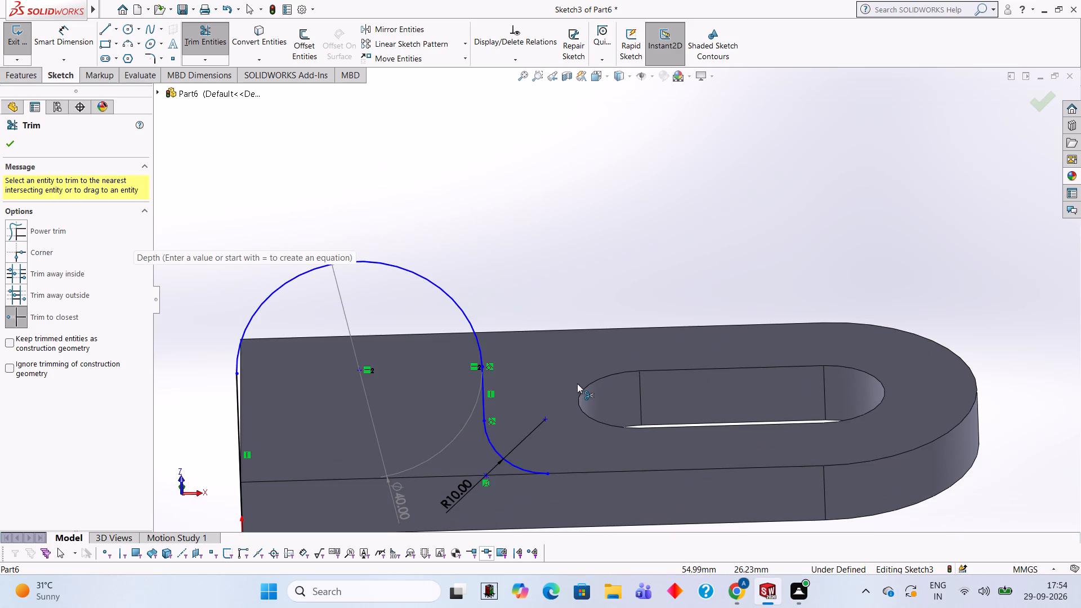
{"action": "middle_click_drag", "start_coordinate": [577, 383], "coordinate": [577, 313]}
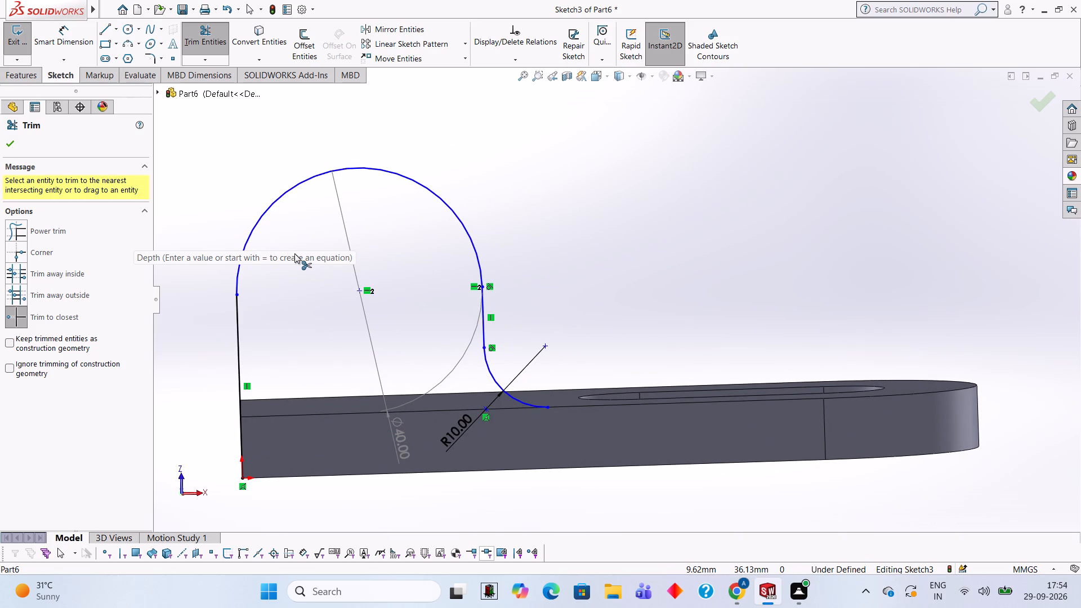
{"action": "left_click", "coordinate": [102, 28]}
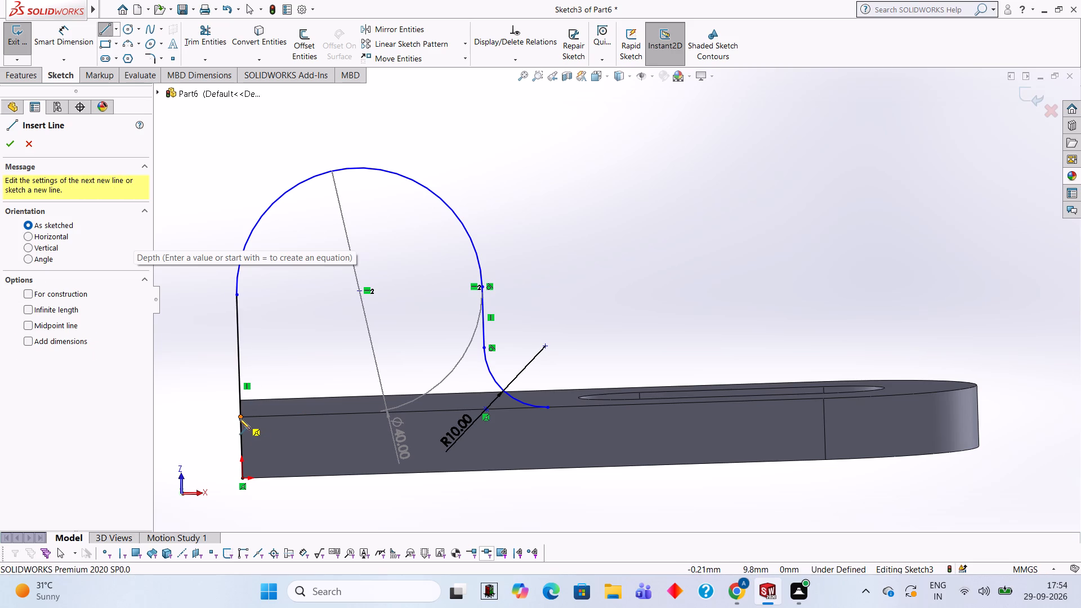
{"action": "left_click", "coordinate": [241, 415]}
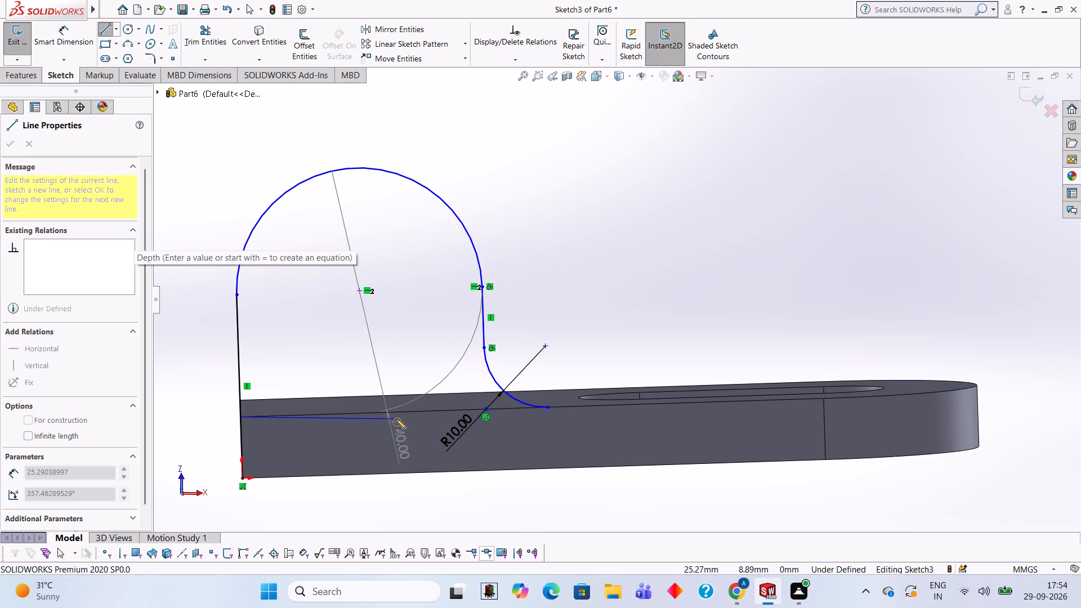
{"action": "left_click", "coordinate": [546, 407]}
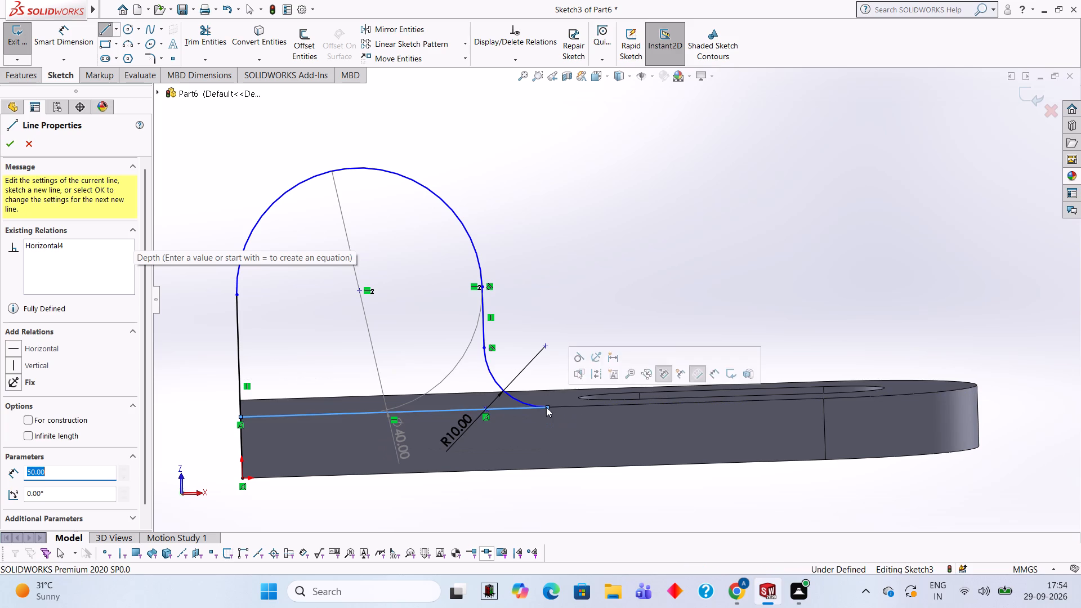
Trim away the part of the outer vertical line below the plate's top edge.
{"action": "left_click", "coordinate": [213, 47]}
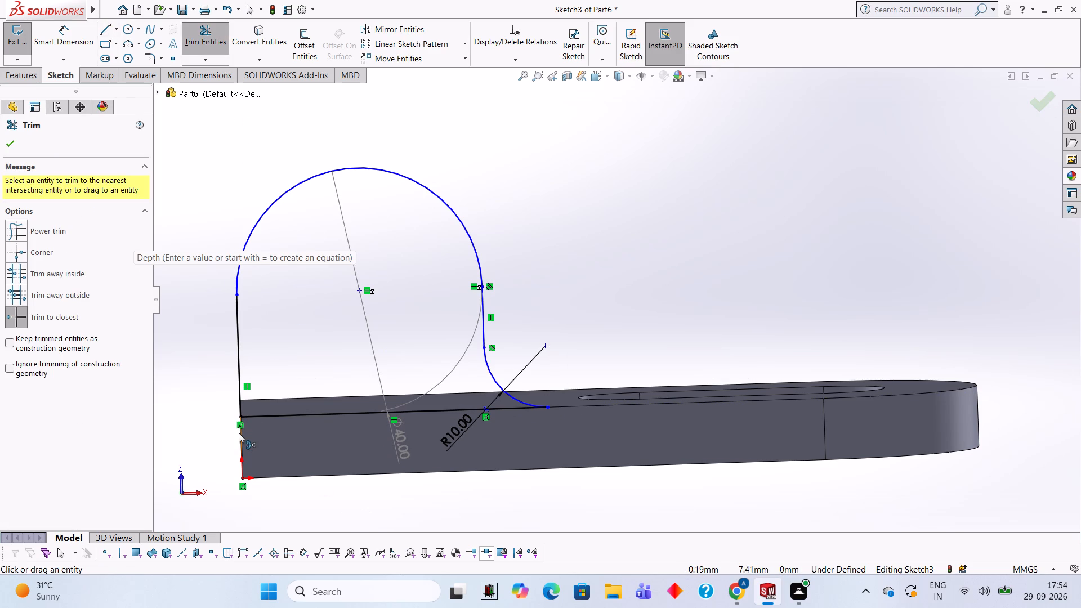
{"action": "left_click", "coordinate": [239, 433]}
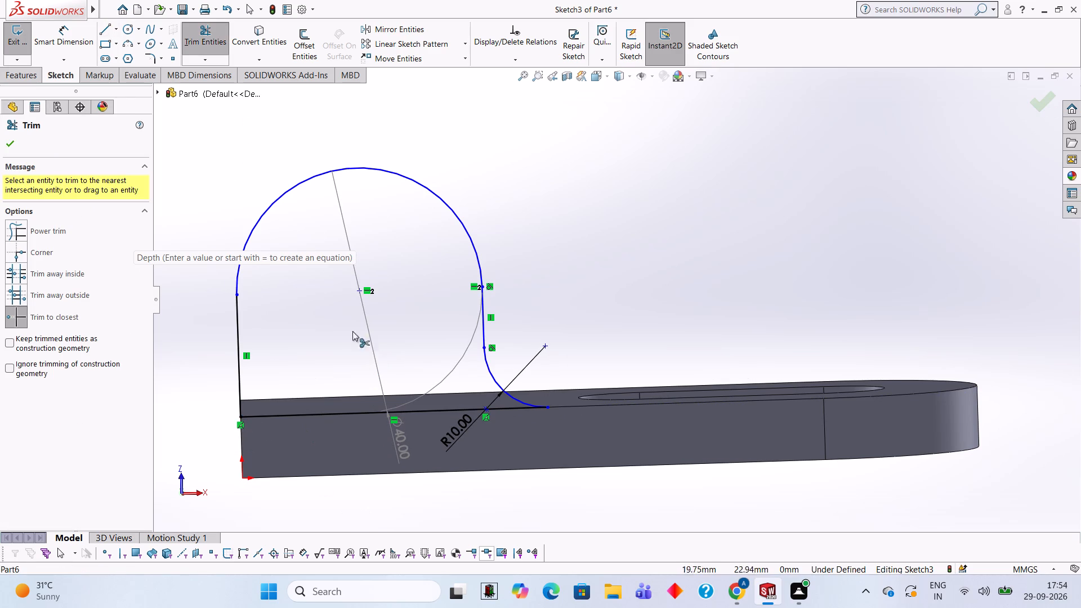
Extrude the closed profile 10 mm blind in the reversed direction, inward over the plate, merged with the body.
{"action": "left_click", "coordinate": [8, 78]}
{"action": "left_click", "coordinate": [24, 56]}
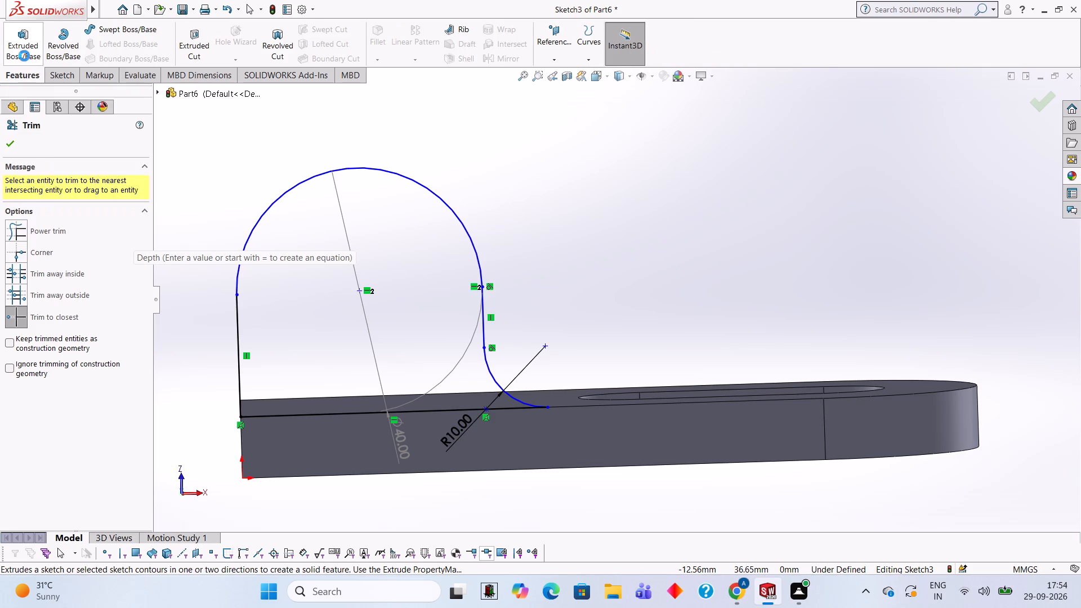
{"action": "middle_click_drag", "start_coordinate": [249, 171], "coordinate": [249, 171]}
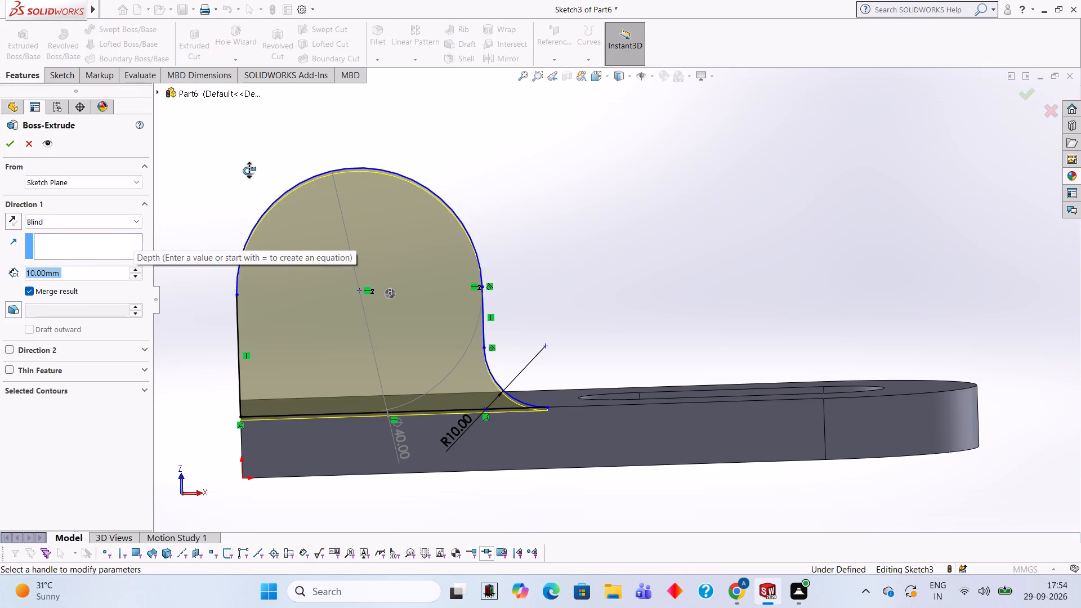
{"action": "middle_click_drag", "start_coordinate": [249, 171], "coordinate": [275, 294]}
{"action": "scroll", "coordinate": [275, 294], "scroll_direction": "down", "scroll_amount": 1}
{"action": "left_click", "coordinate": [17, 216]}
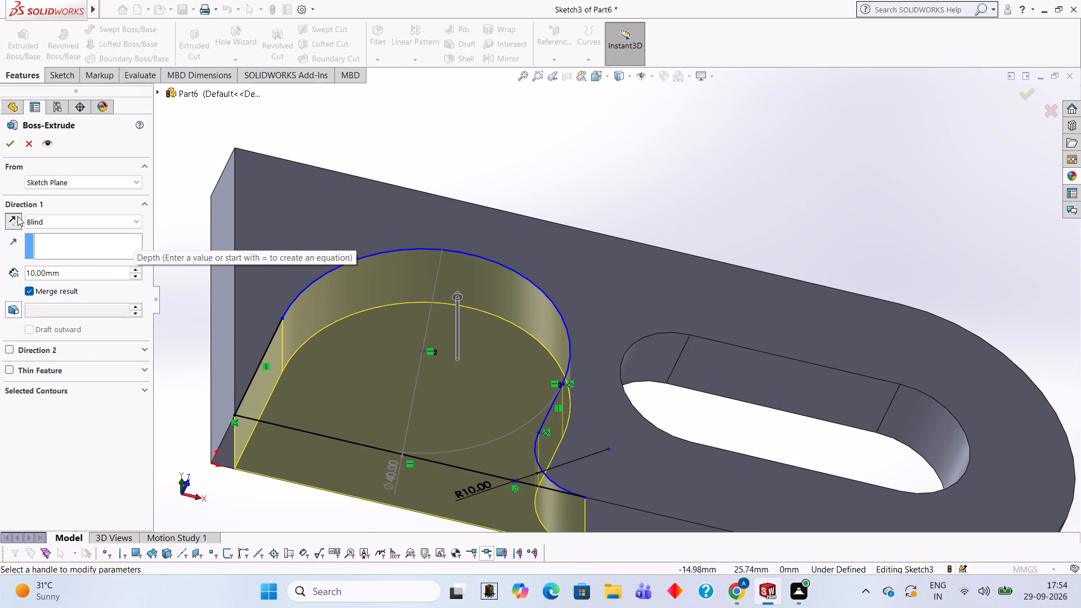
{"action": "left_click", "coordinate": [11, 146]}
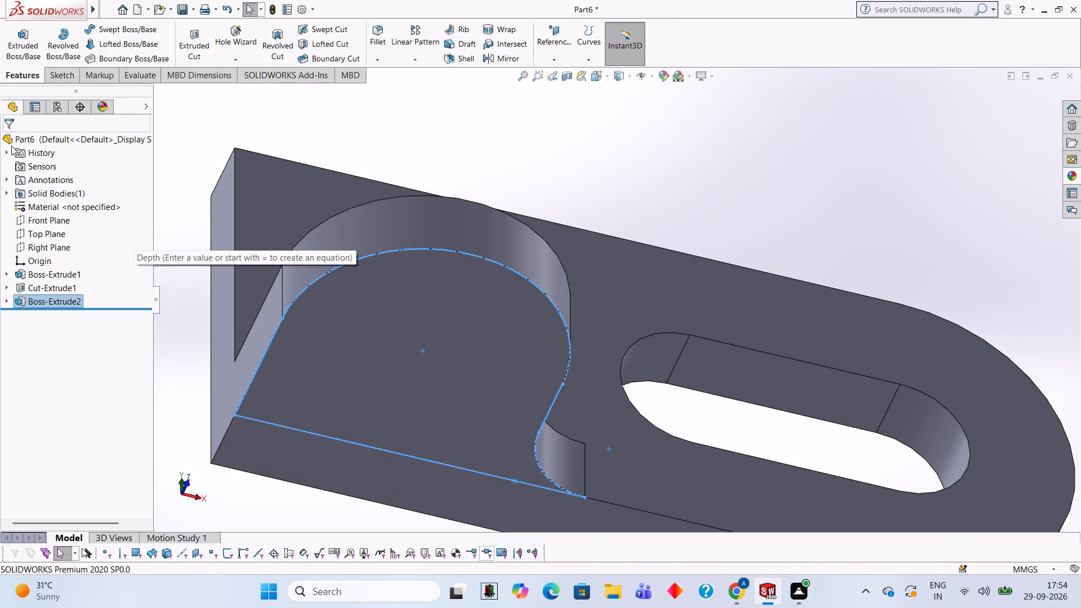
{"action": "left_click", "coordinate": [784, 205]}
Examine the extruded round-topped upright and its fillet against the slotted plate from several angles.
{"action": "scroll", "coordinate": [683, 253], "scroll_direction": "up", "scroll_amount": 2}
{"action": "middle_click_drag", "start_coordinate": [683, 253], "coordinate": [658, 239]}
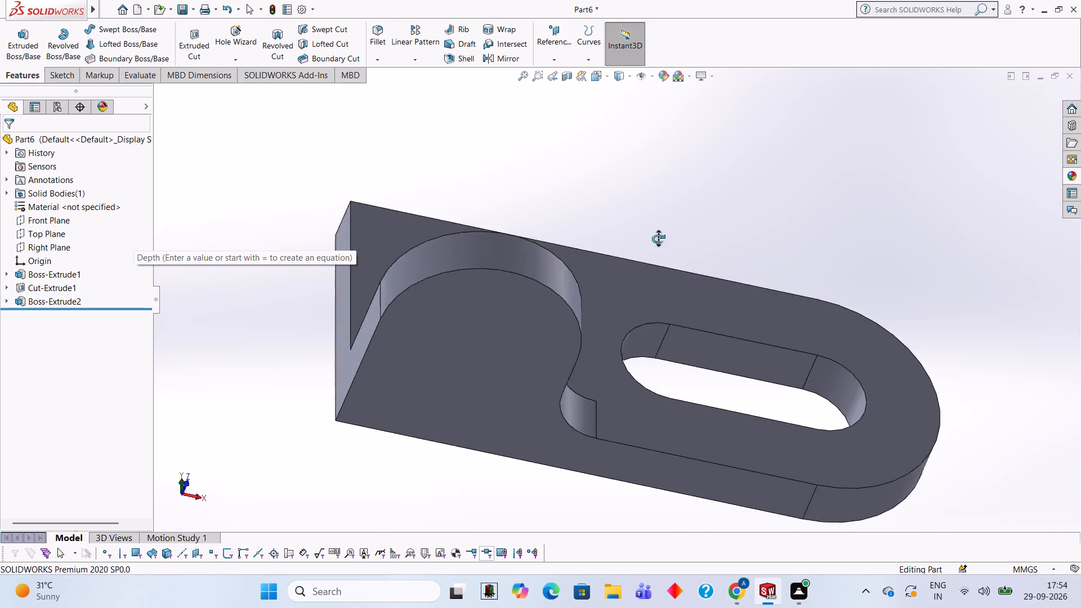
{"action": "middle_click_drag", "start_coordinate": [658, 239], "coordinate": [666, 245]}
{"action": "middle_click_drag", "start_coordinate": [620, 350], "coordinate": [624, 318]}
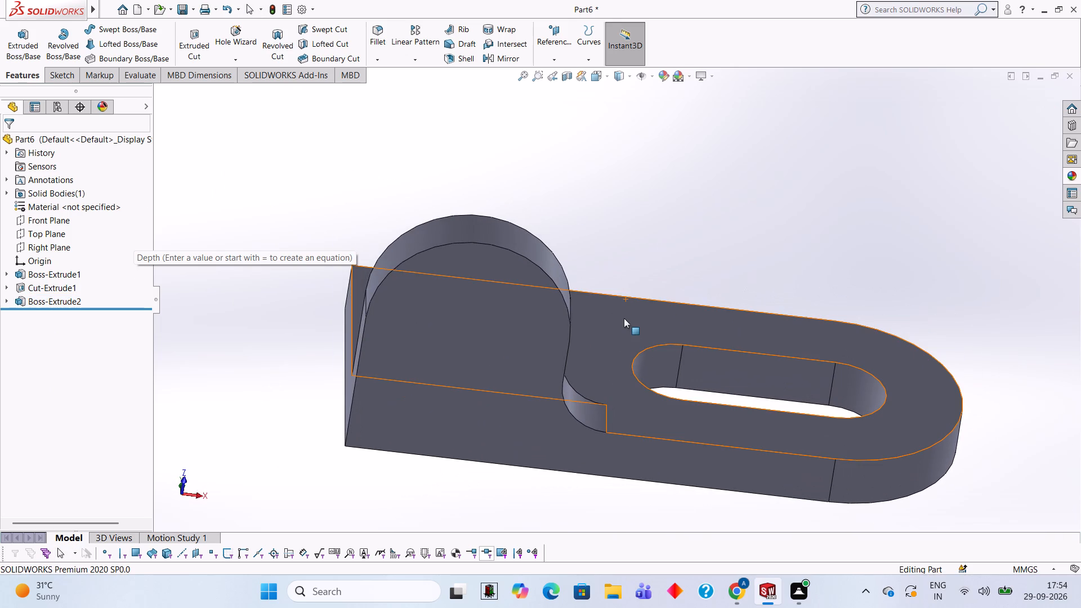
{"action": "middle_click_drag", "start_coordinate": [624, 318], "coordinate": [618, 257]}
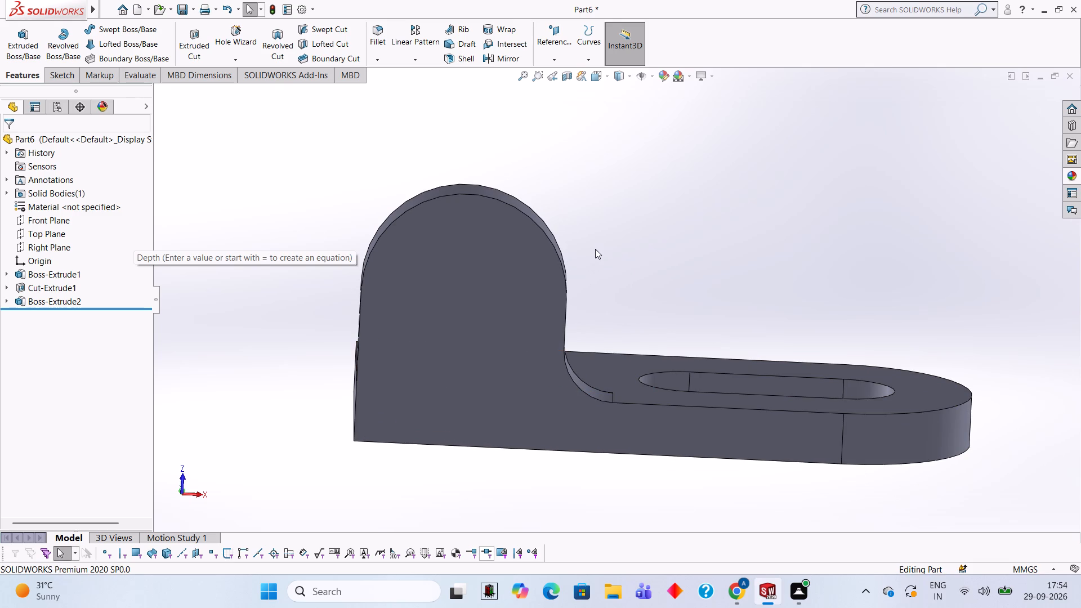
{"action": "middle_click_drag", "start_coordinate": [604, 249], "coordinate": [612, 364]}
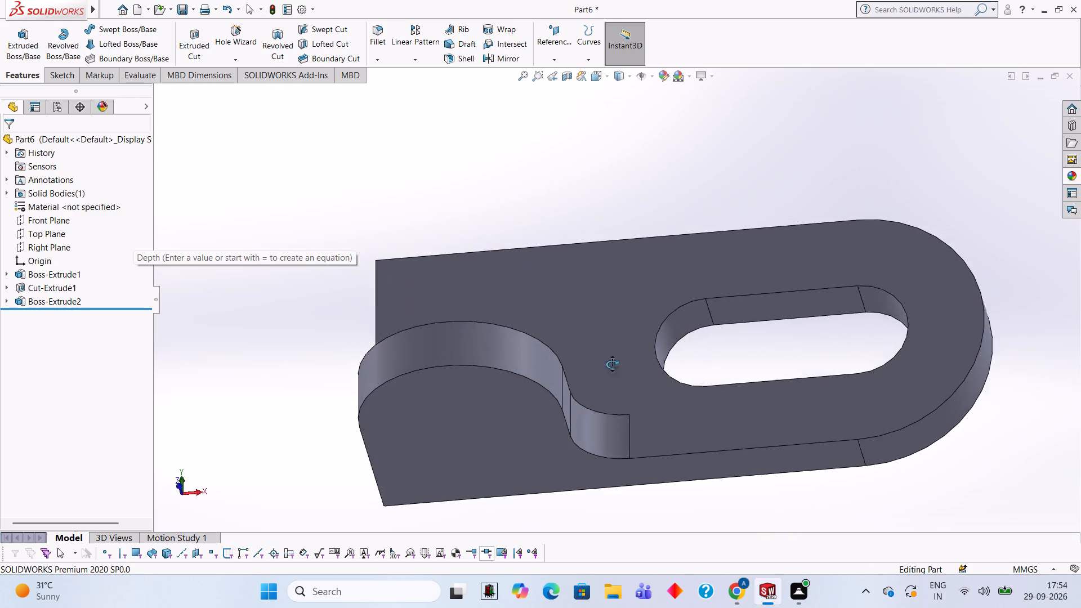
{"action": "middle_click_drag", "start_coordinate": [612, 364], "coordinate": [610, 412]}
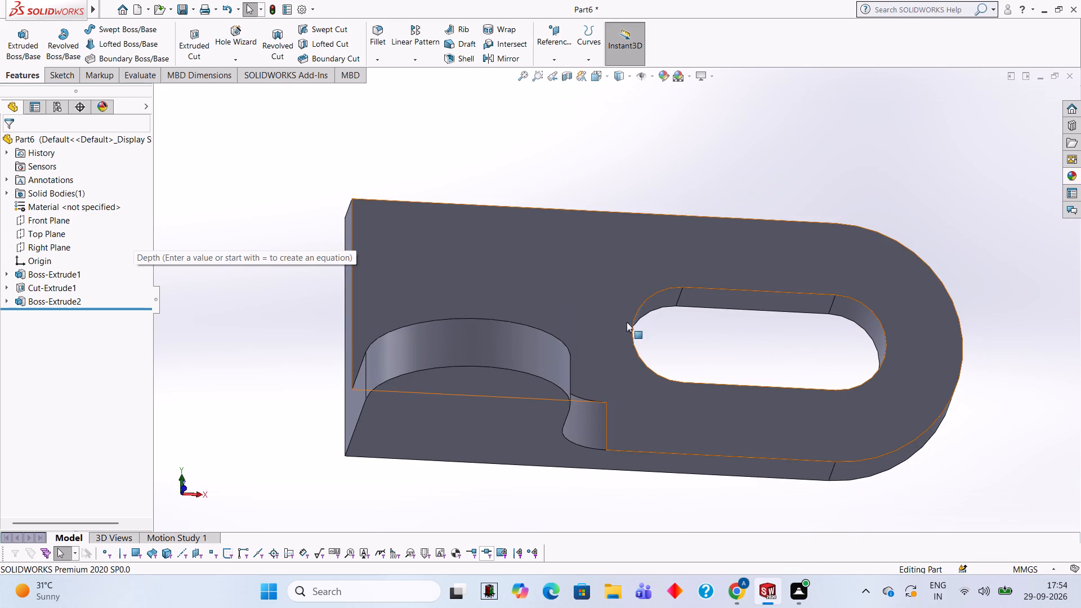
Start a sketch on the plate's opposite long side face and draw a 40 mm diameter circle concentric with the existing upright's rounded end.
{"action": "middle_click_drag", "start_coordinate": [633, 202], "coordinate": [818, 378]}
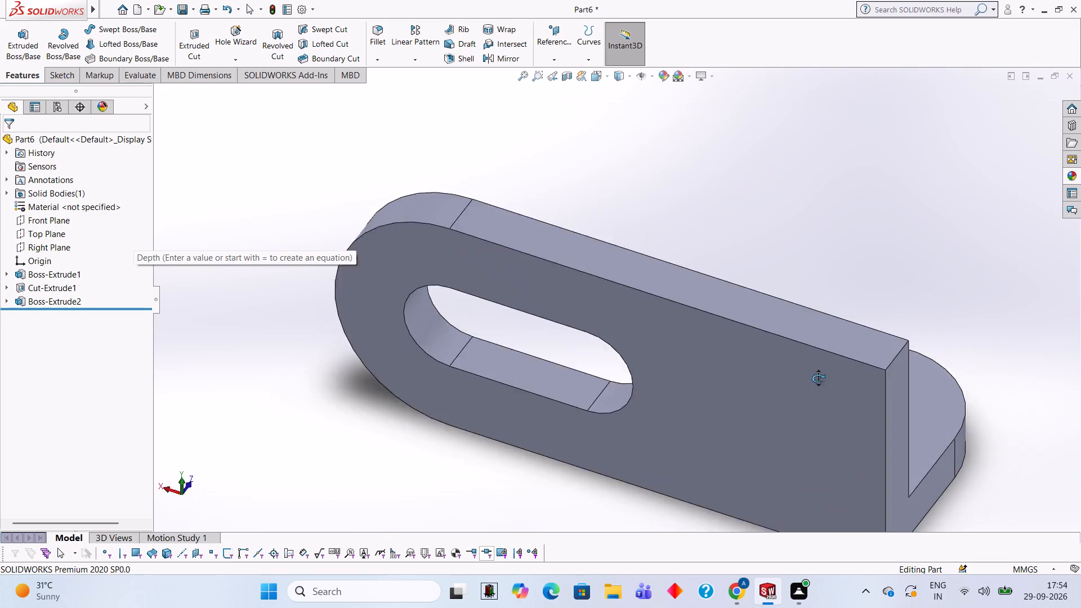
{"action": "middle_click_drag", "start_coordinate": [818, 378], "coordinate": [826, 320]}
{"action": "middle_click_drag", "start_coordinate": [670, 208], "coordinate": [694, 439]}
{"action": "left_click", "coordinate": [828, 395]}
{"action": "left_click", "coordinate": [877, 363]}
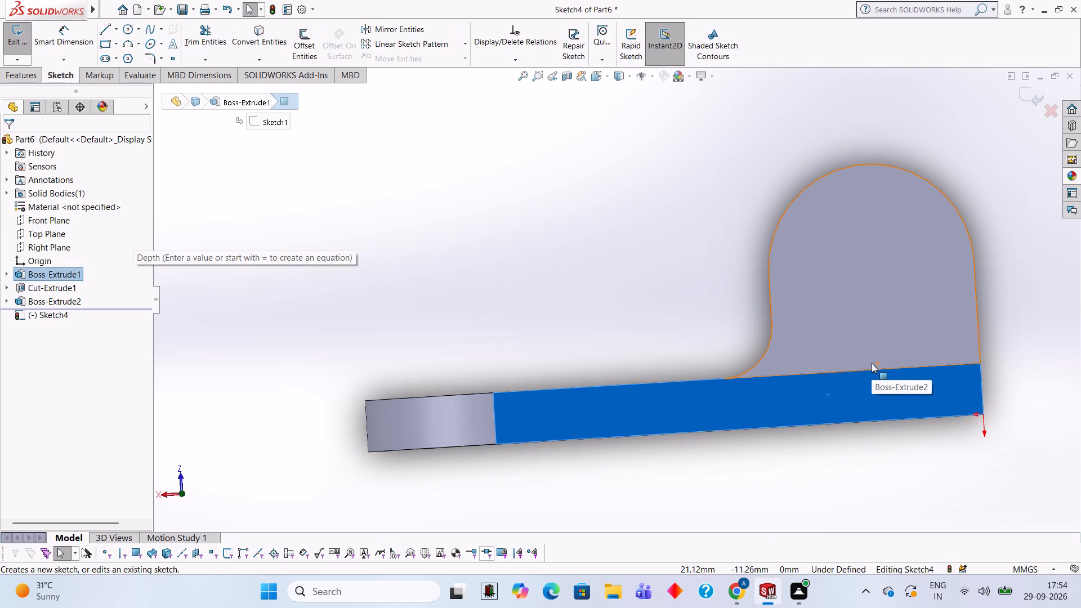
{"action": "key", "text": "ctrl+8"}
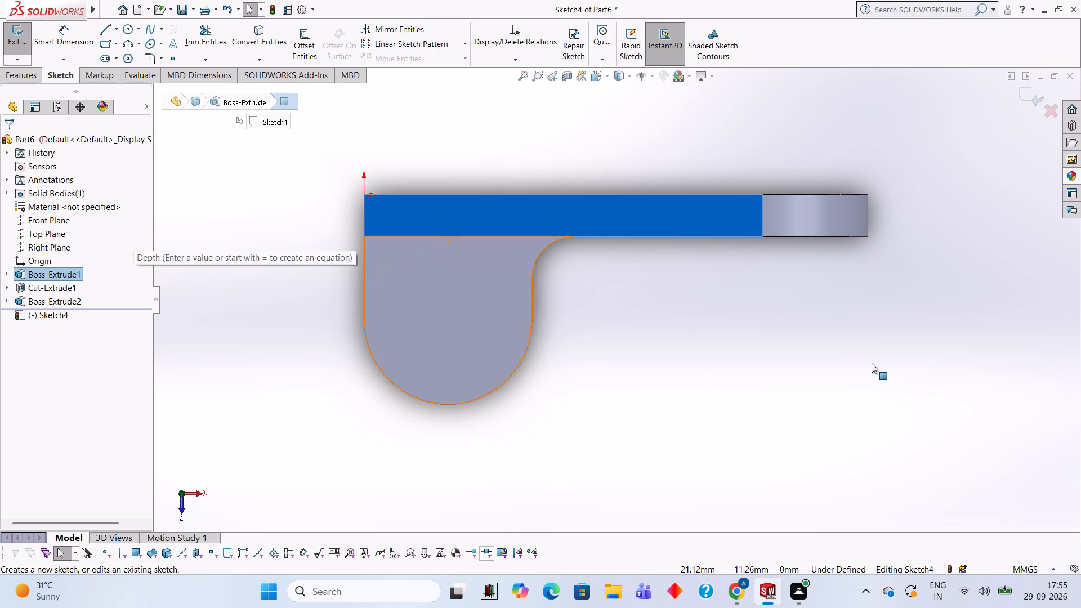
{"action": "left_click", "coordinate": [127, 30]}
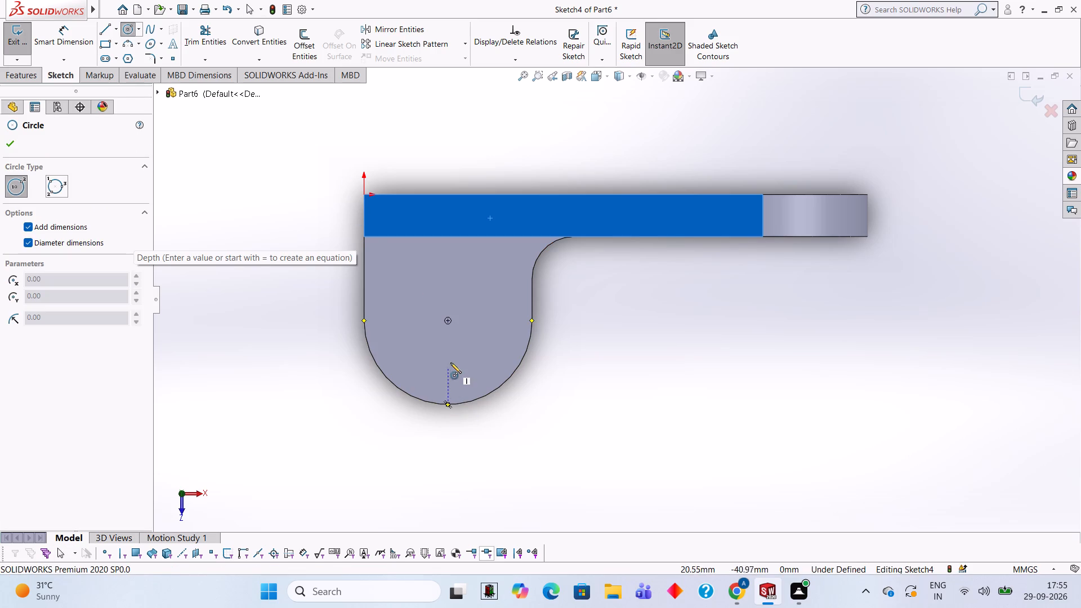
{"action": "left_click", "coordinate": [448, 320]}
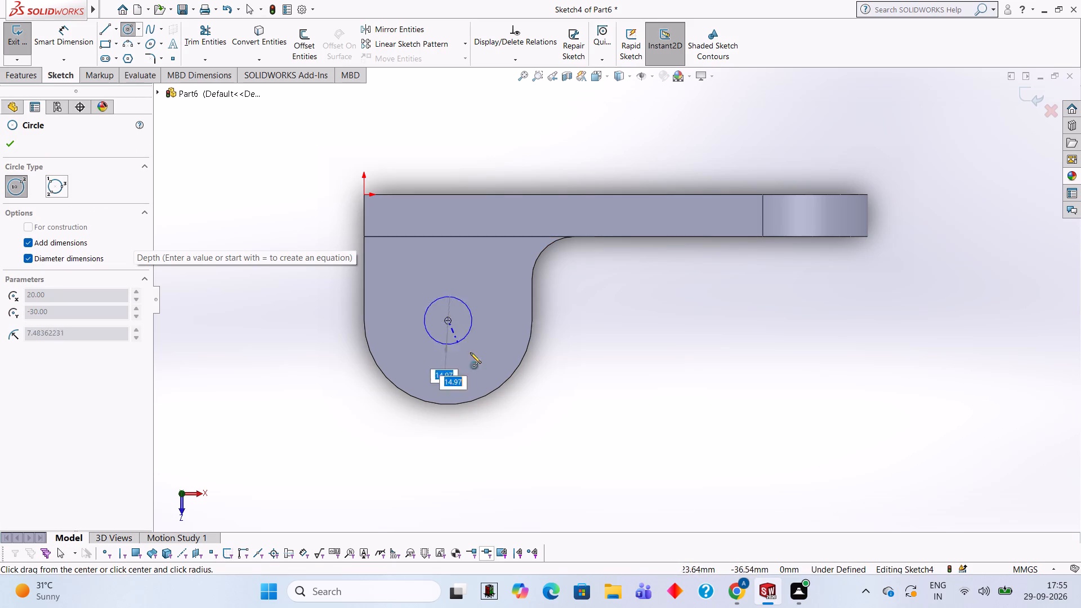
{"action": "left_click", "coordinate": [498, 386]}
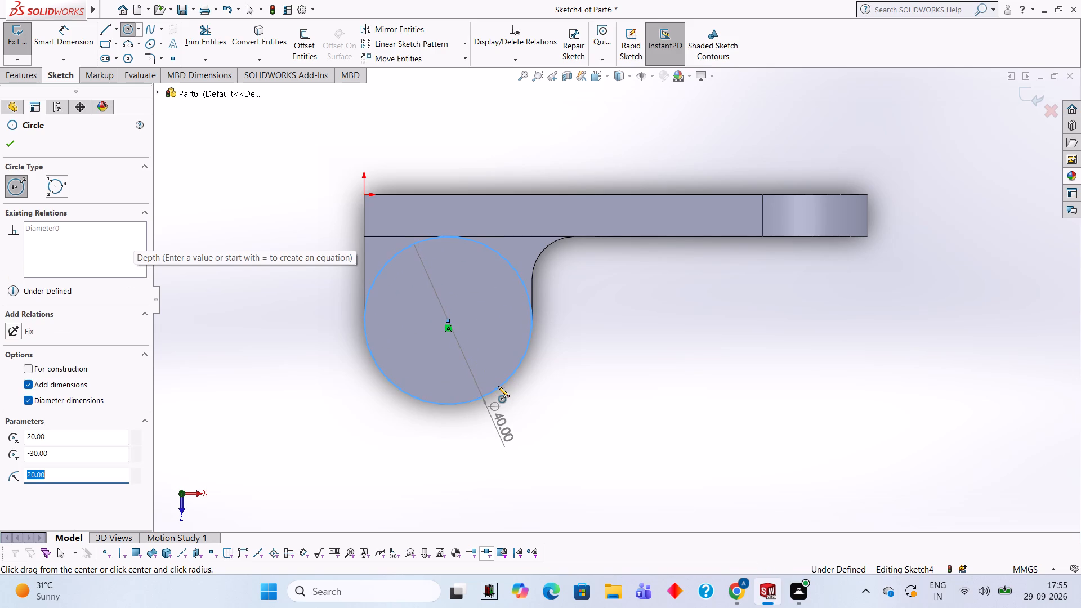
Draw a vertical tangent line from the circle's outer side to the plate's edge, continuing with a 95 mm horizontal line along that edge.
{"action": "left_click", "coordinate": [98, 33]}
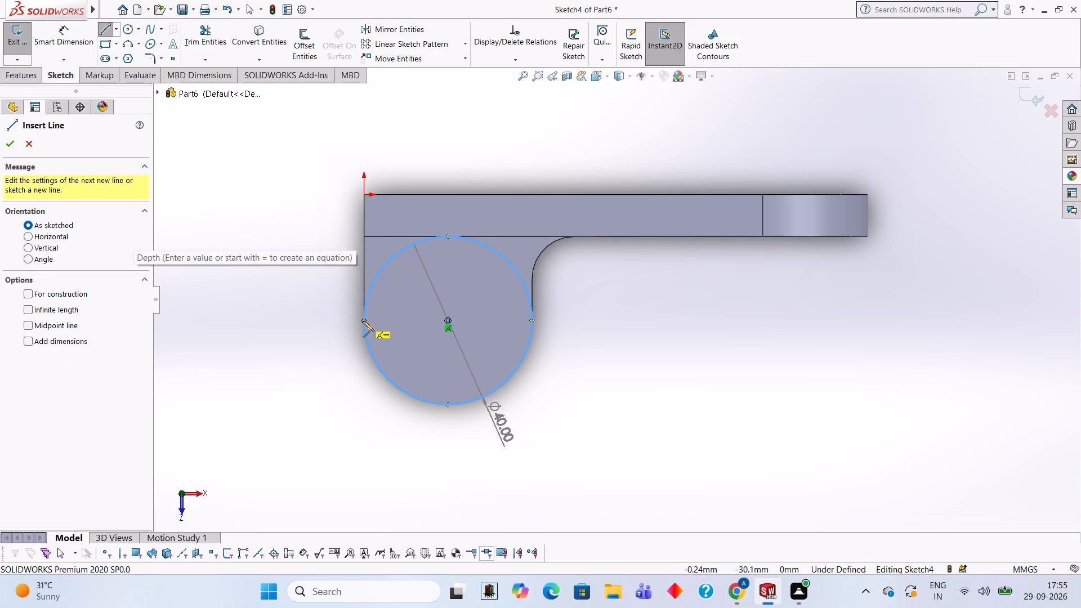
{"action": "left_click", "coordinate": [363, 321]}
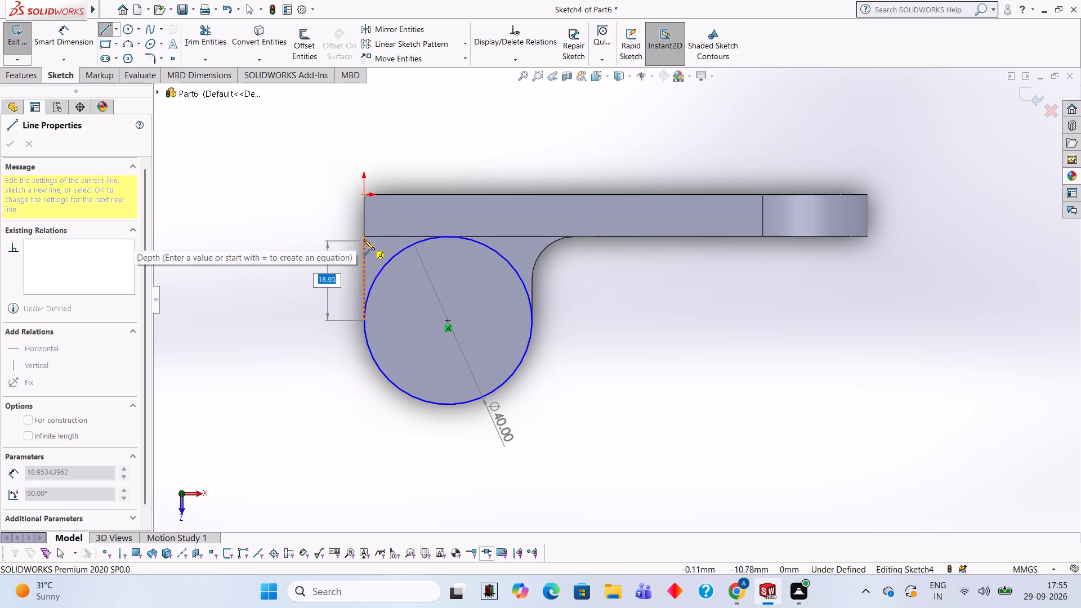
{"action": "left_click", "coordinate": [364, 237]}
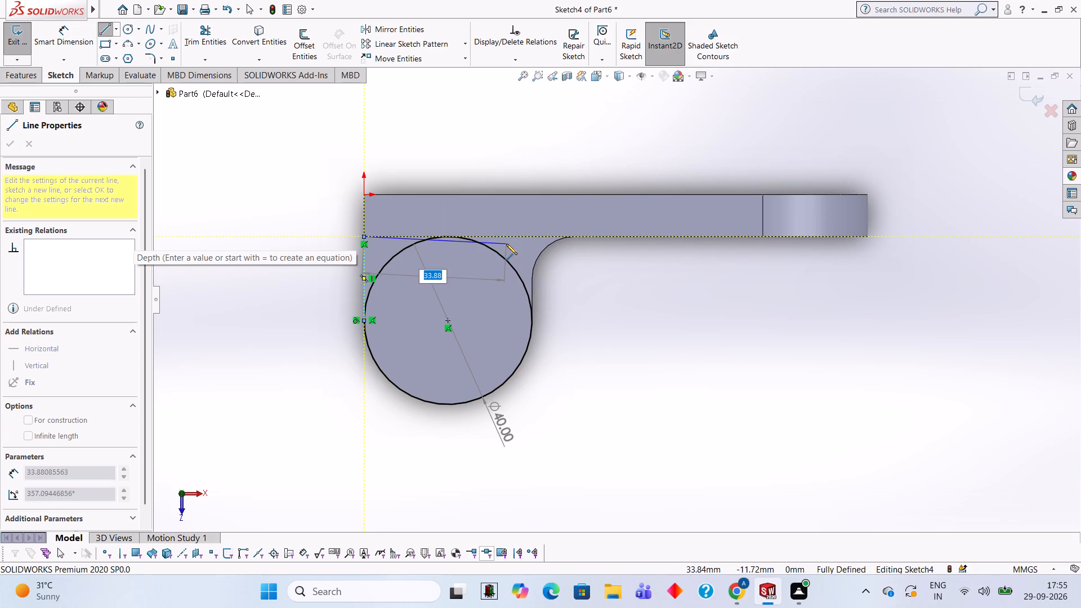
{"action": "left_click", "coordinate": [761, 235]}
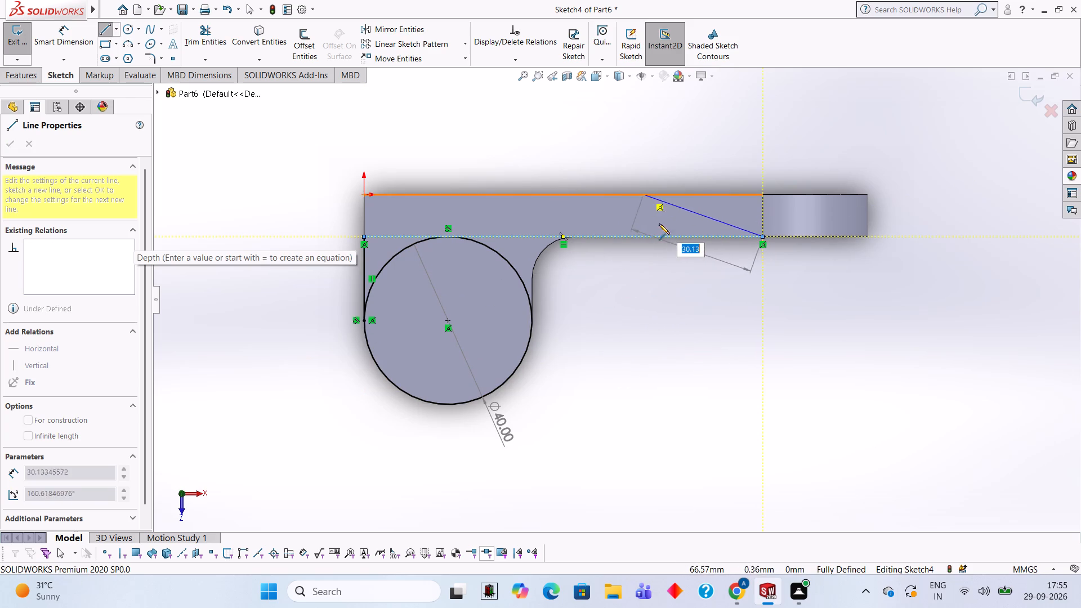
{"action": "key", "text": "Escape"}
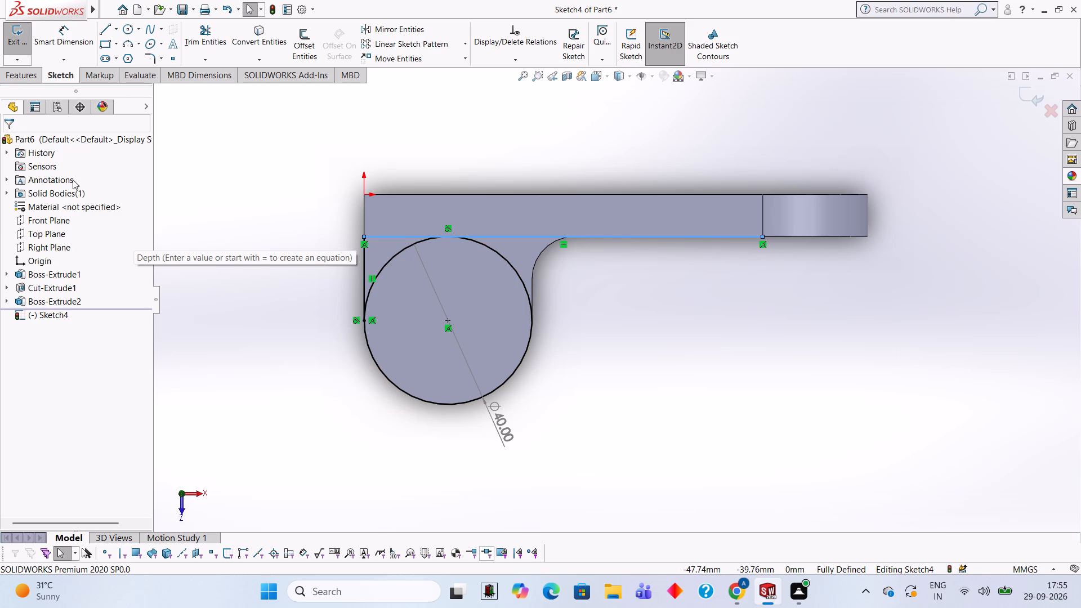
Draw a 20 mm vertical line from the circle's inner side, facing the slot, to the horizontal line.
{"action": "left_click", "coordinate": [104, 32]}
{"action": "left_click", "coordinate": [531, 319]}
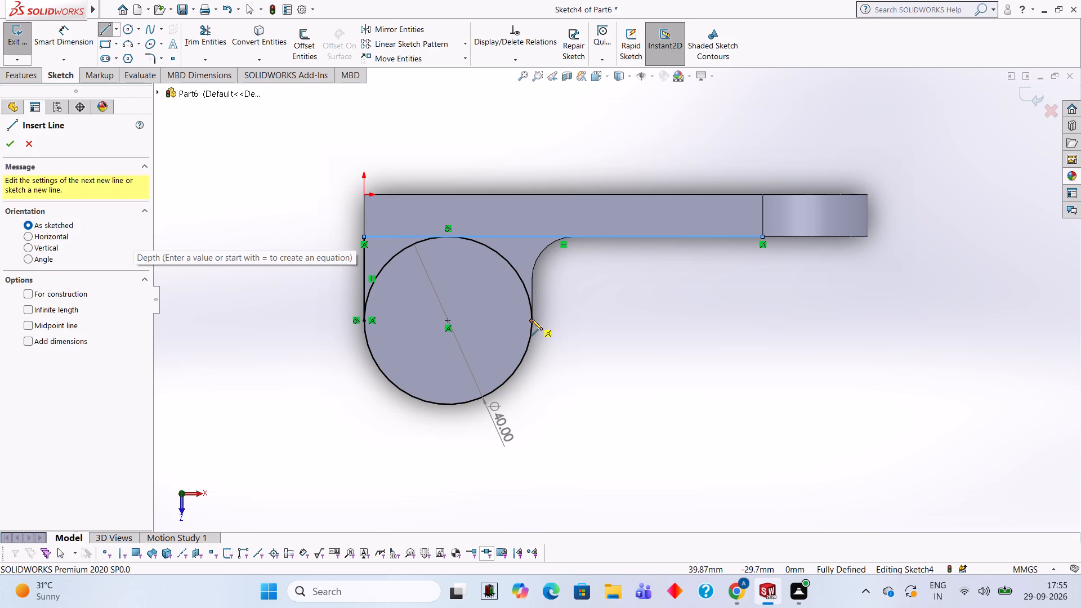
{"action": "left_click", "coordinate": [531, 236]}
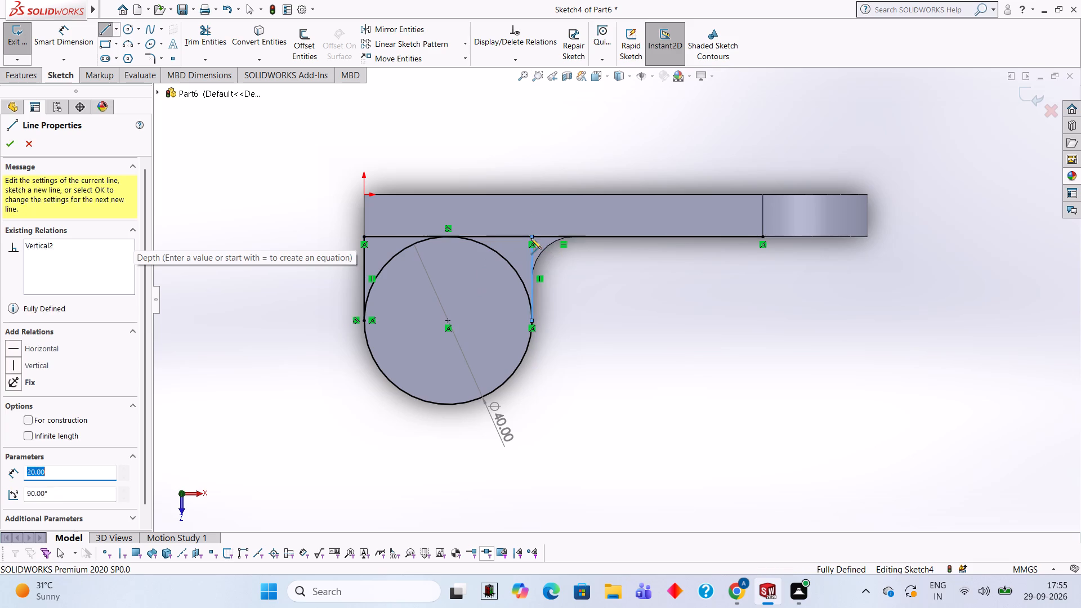
Add a 10 mm sketch fillet between the inner vertical line and the horizontal line, accepting deletion of the corner's relations.
{"action": "left_click", "coordinate": [150, 52]}
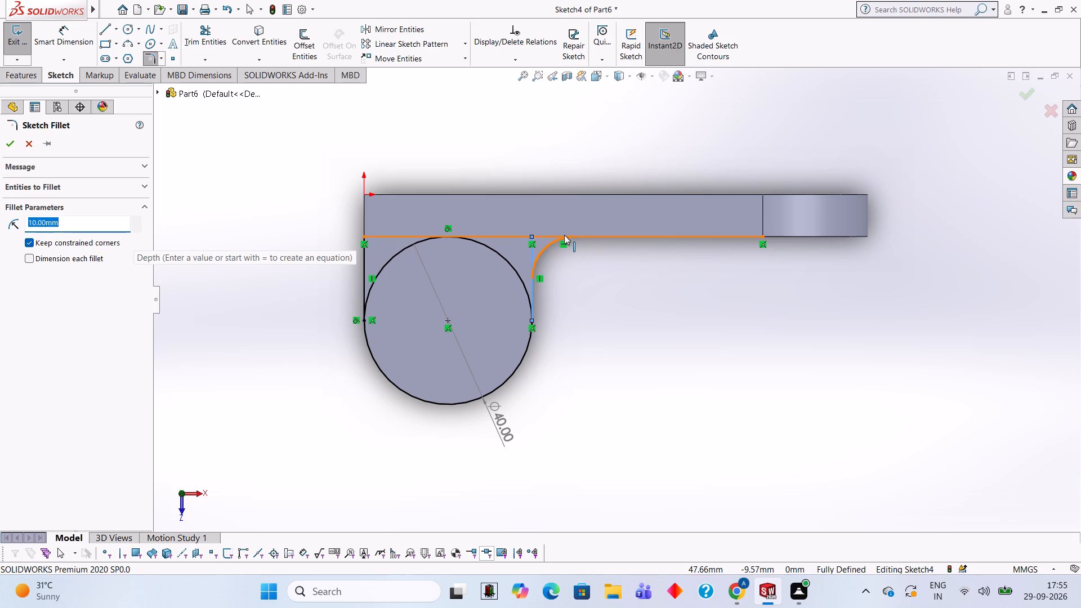
{"action": "left_click", "coordinate": [546, 236]}
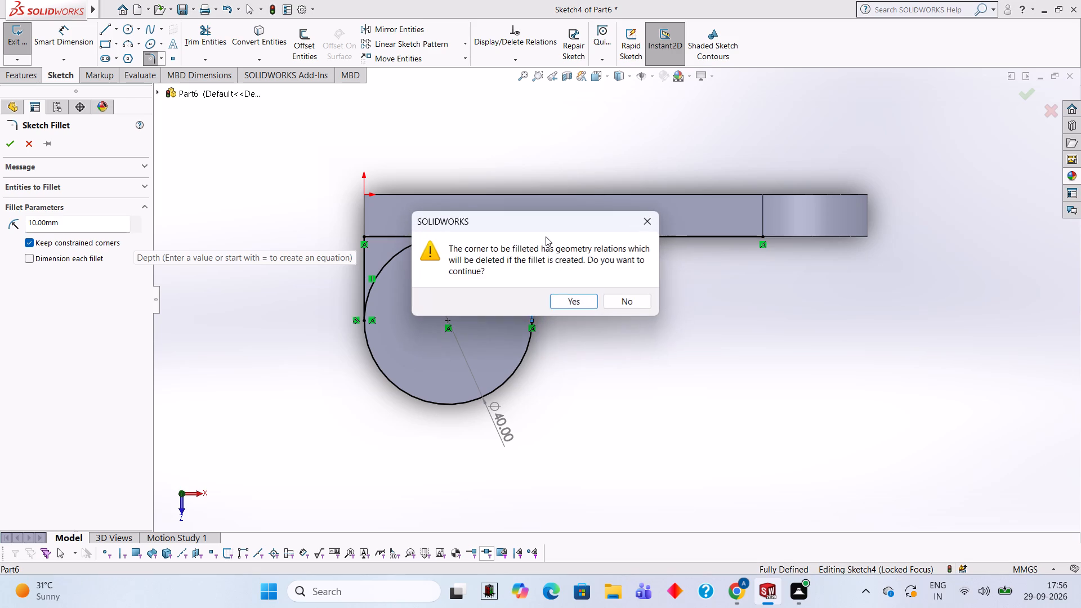
{"action": "left_click", "coordinate": [571, 299]}
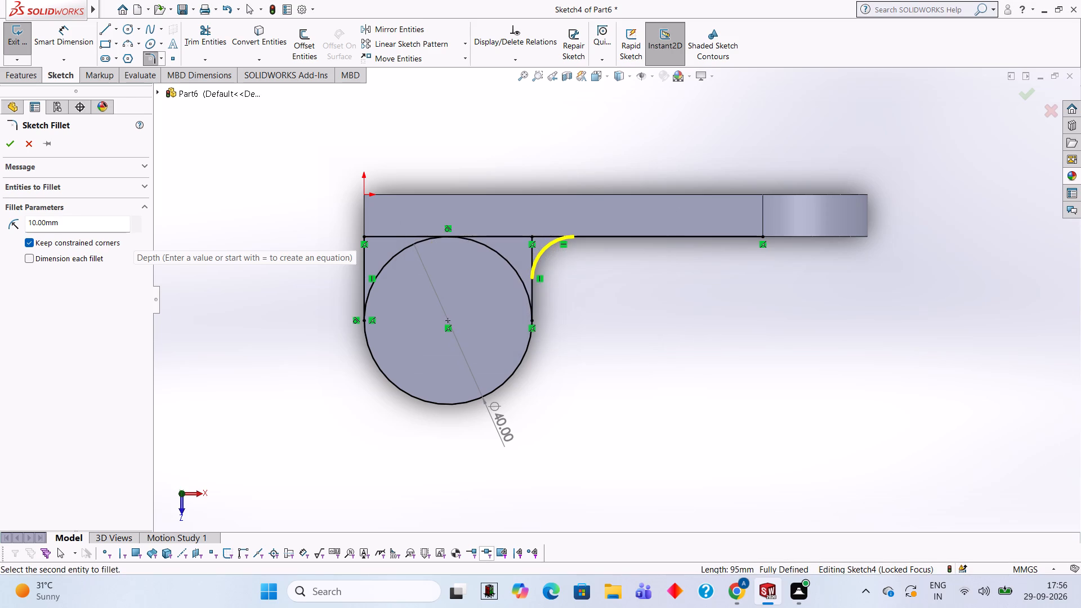
{"action": "left_click", "coordinate": [13, 147]}
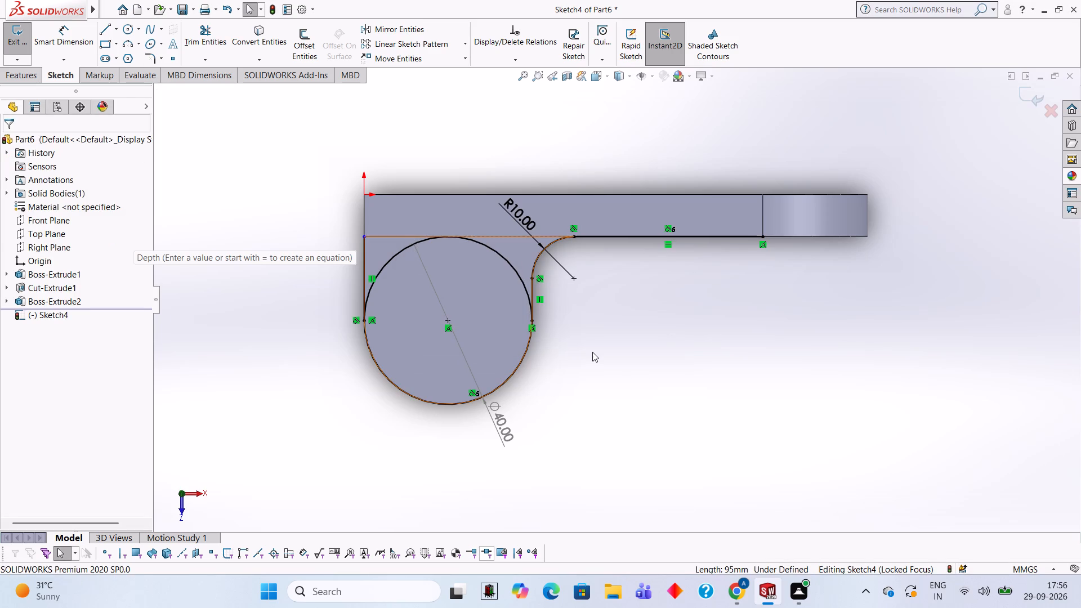
Trim away the half of the circle nearest the plate, leaving the rounded end arc.
{"action": "left_click", "coordinate": [209, 47]}
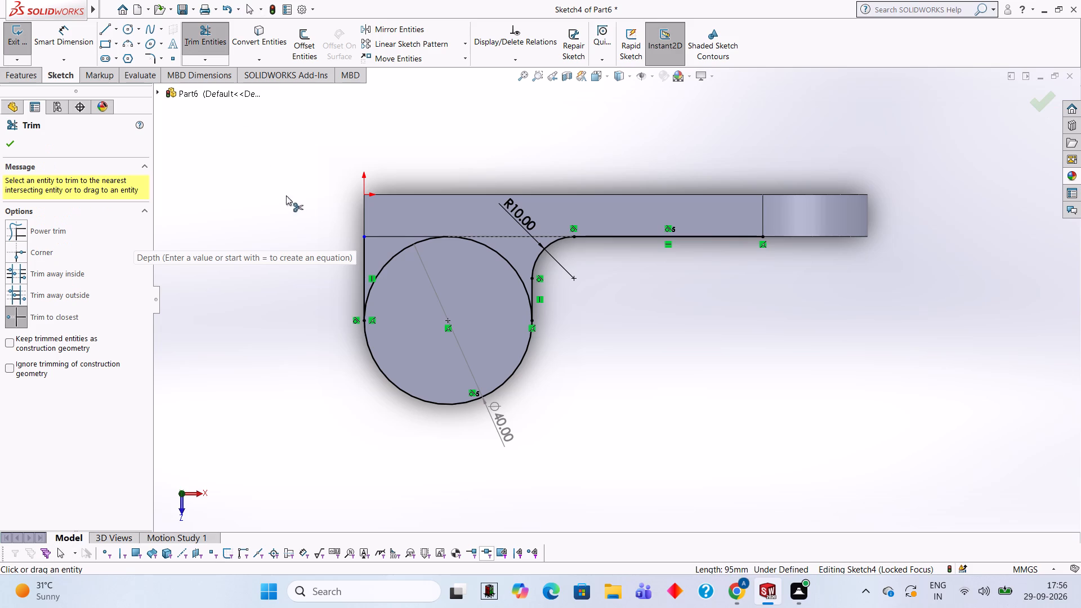
{"action": "left_click", "coordinate": [380, 267]}
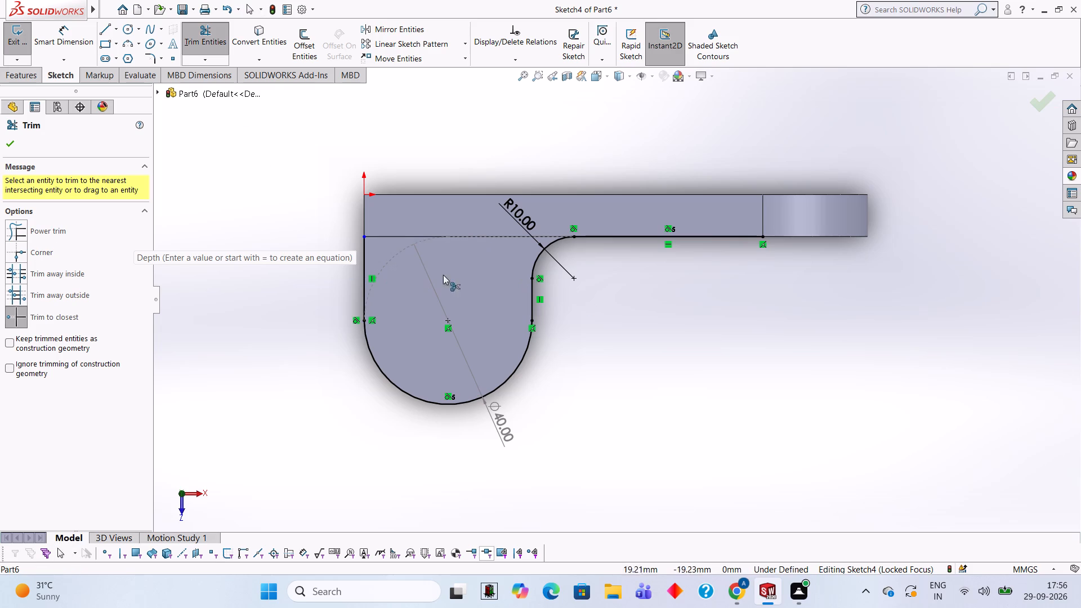
Draw a 50 mm horizontal line along the plate's edge from the outer vertical line to the fillet's end.
{"action": "left_click", "coordinate": [99, 26]}
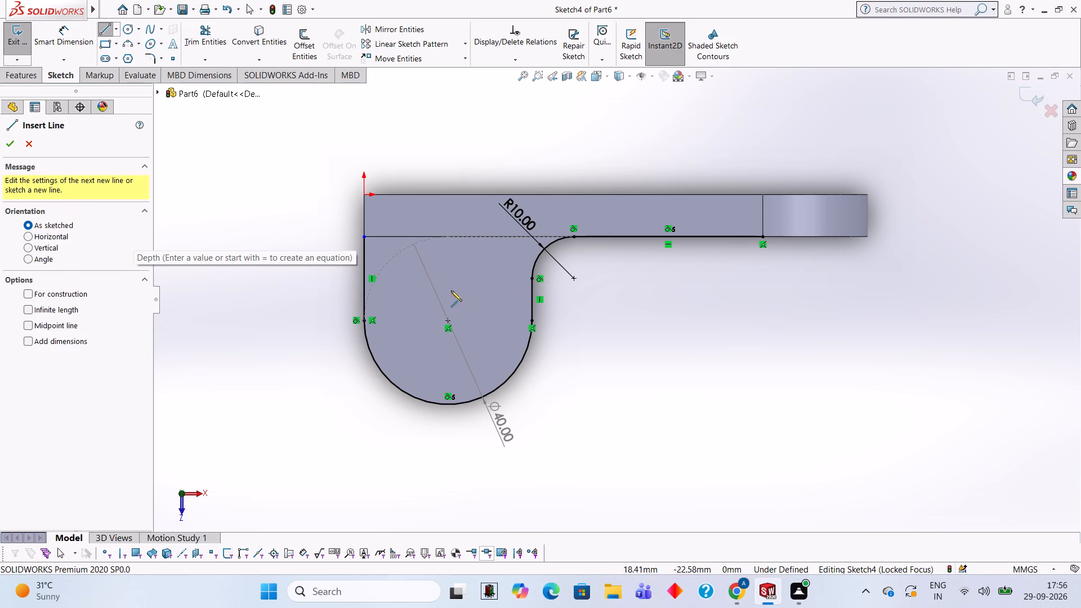
{"action": "left_click", "coordinate": [363, 236]}
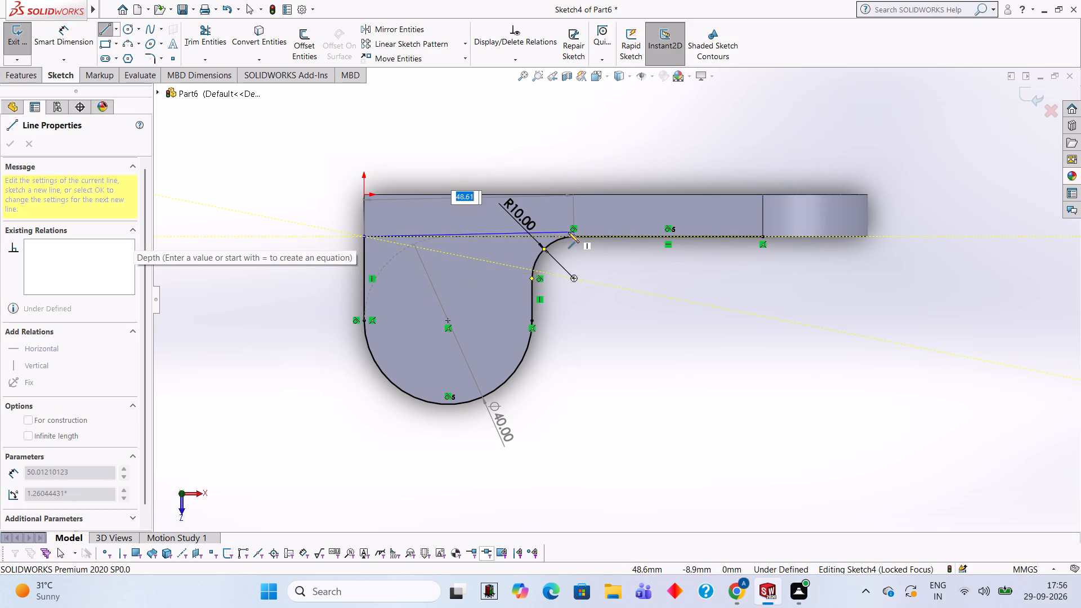
{"action": "left_click", "coordinate": [575, 236]}
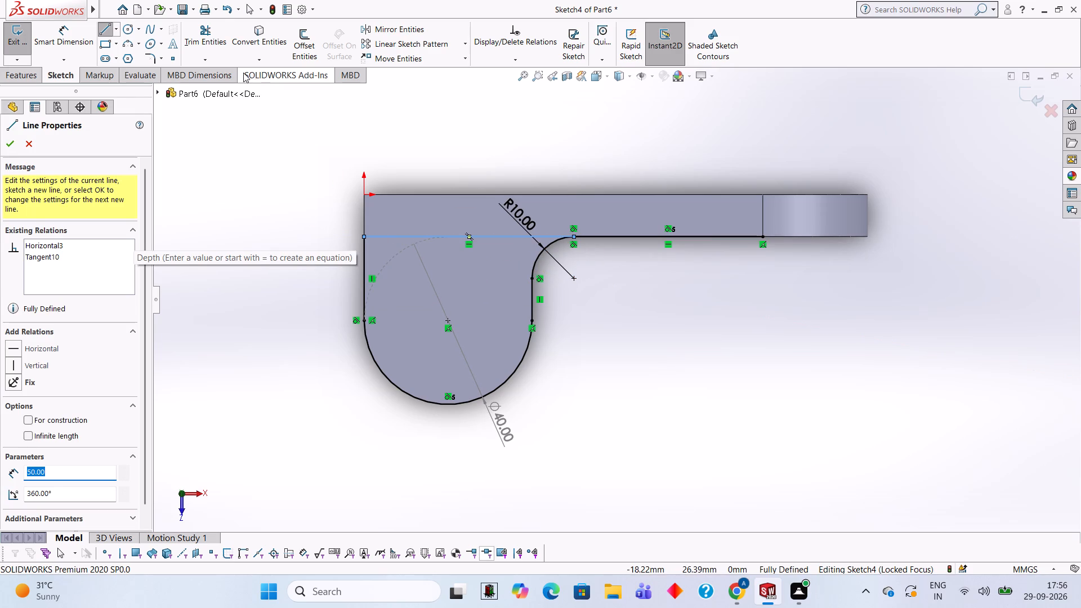
Trim away the horizontal line extending past the fillet toward the plate's rounded end.
{"action": "left_click", "coordinate": [204, 37]}
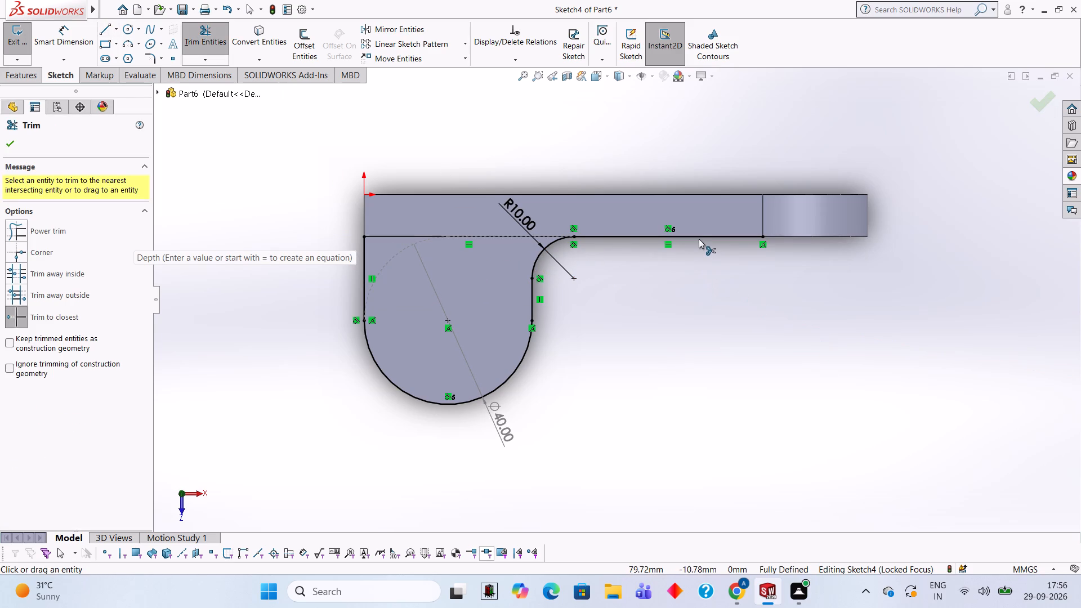
{"action": "left_click", "coordinate": [699, 239]}
Extrude the closed profile 10 mm blind in the reversed direction, inward over the plate, merged with the body.
{"action": "middle_click_drag", "start_coordinate": [588, 402], "coordinate": [586, 304]}
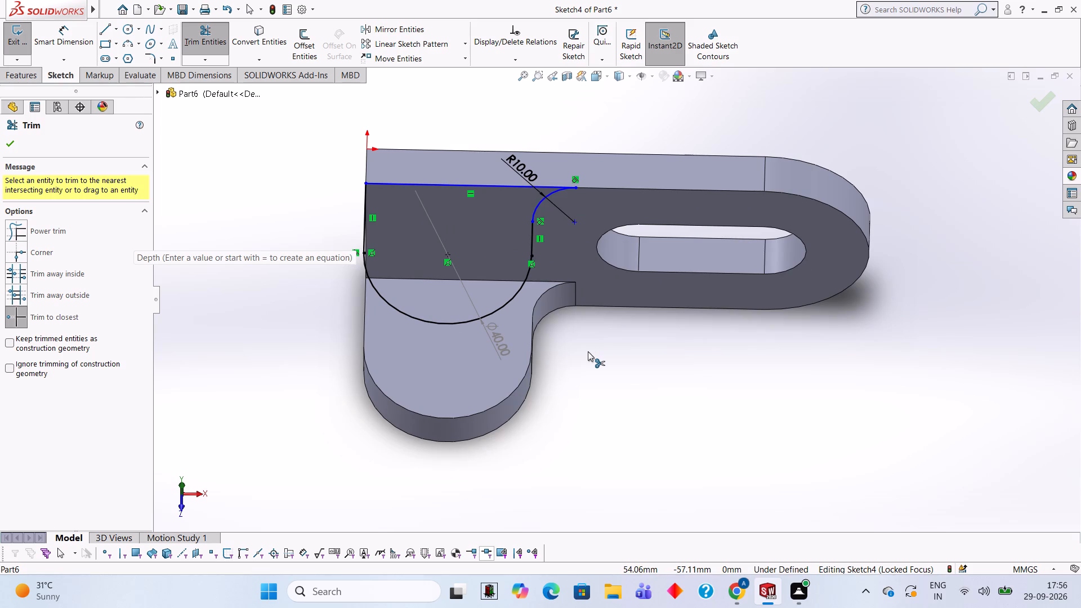
{"action": "left_click", "coordinate": [23, 78]}
{"action": "left_click", "coordinate": [29, 42]}
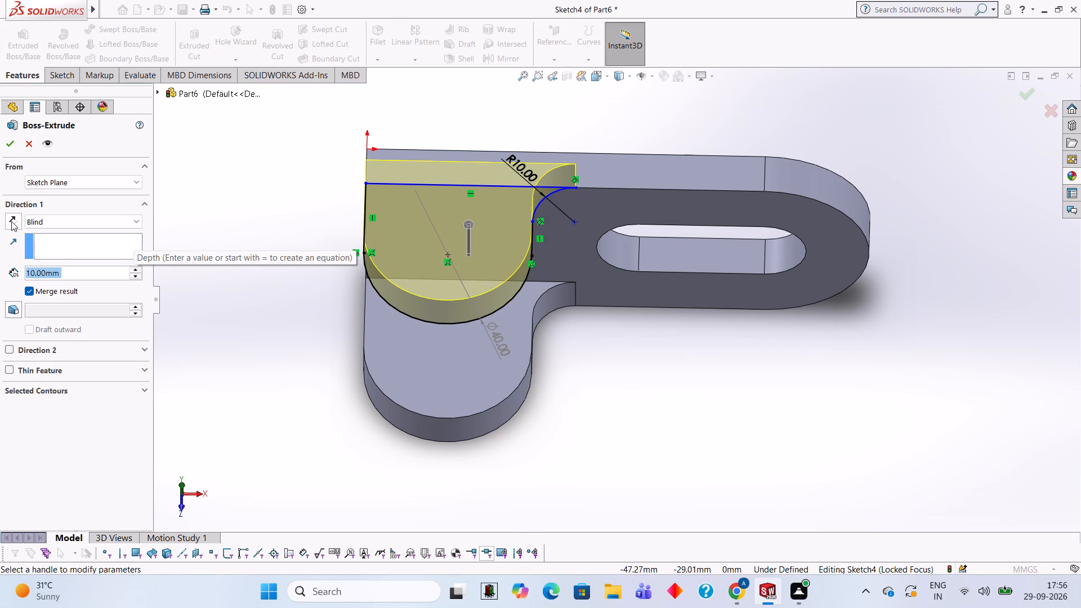
{"action": "left_click", "coordinate": [11, 221]}
{"action": "left_click", "coordinate": [11, 148]}
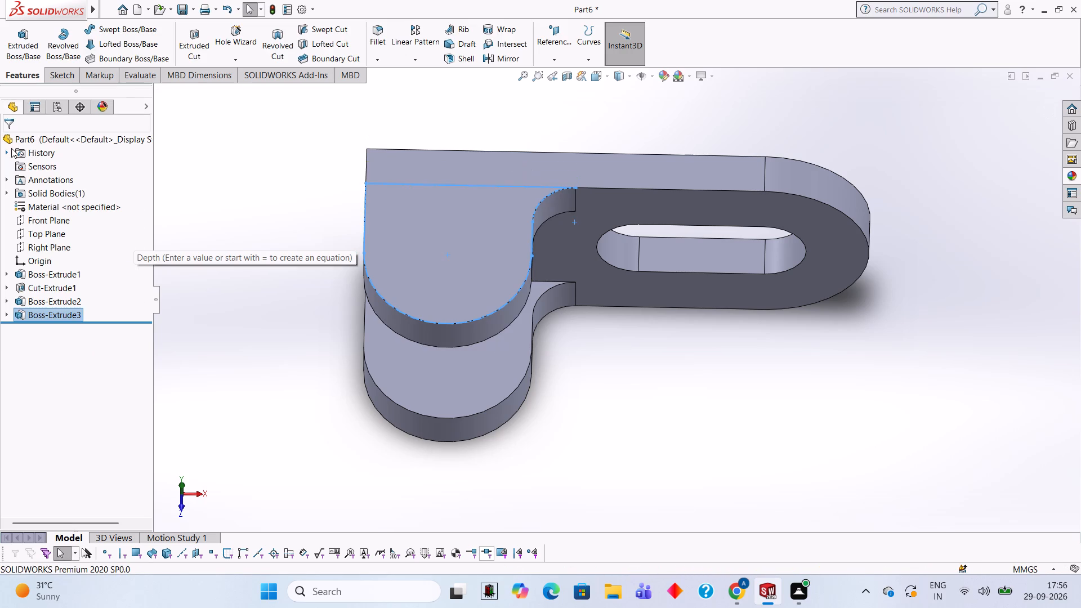
{"action": "left_click", "coordinate": [224, 324]}
Start a sketch on the first upright's outer side face and draw a 25 mm diameter circle concentric with its rounded top.
{"action": "middle_click_drag", "start_coordinate": [655, 441], "coordinate": [631, 306]}
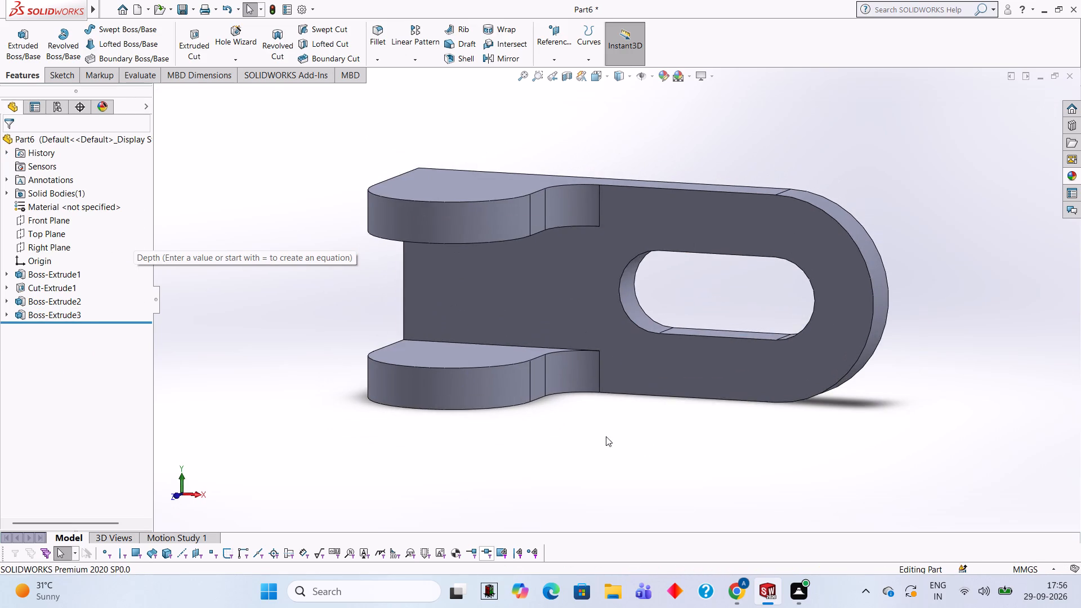
{"action": "middle_click_drag", "start_coordinate": [606, 439], "coordinate": [637, 344]}
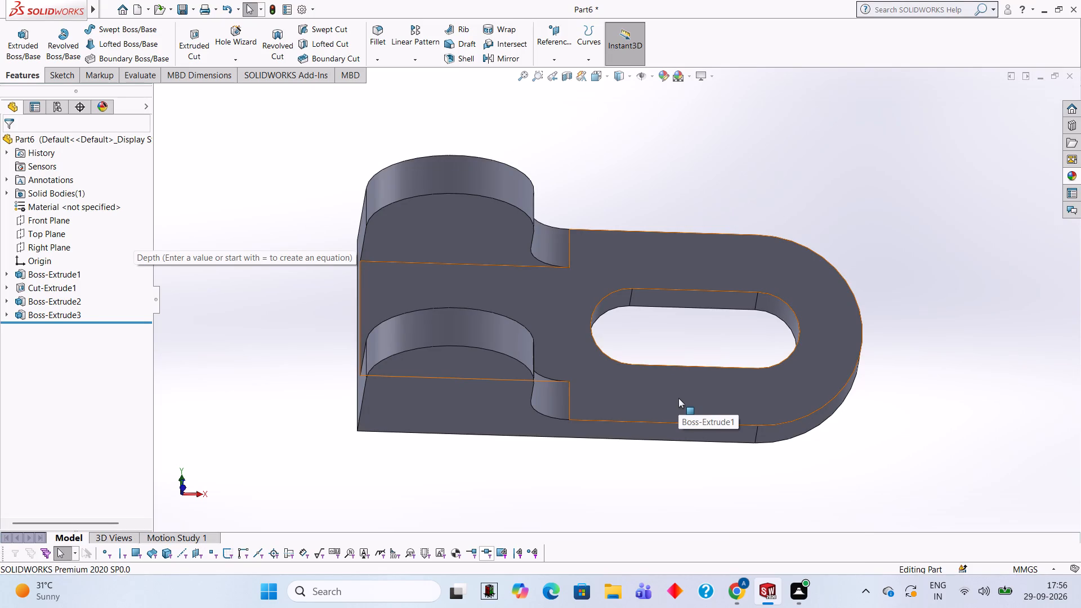
{"action": "middle_click_drag", "start_coordinate": [597, 496], "coordinate": [589, 354]}
{"action": "left_click", "coordinate": [472, 326]}
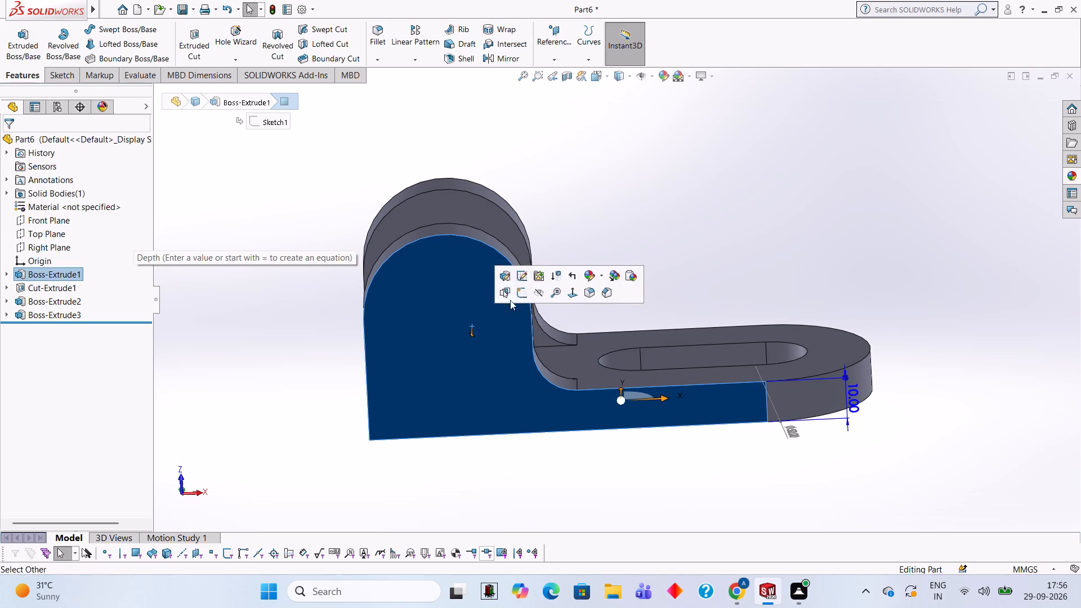
{"action": "left_click", "coordinate": [517, 297]}
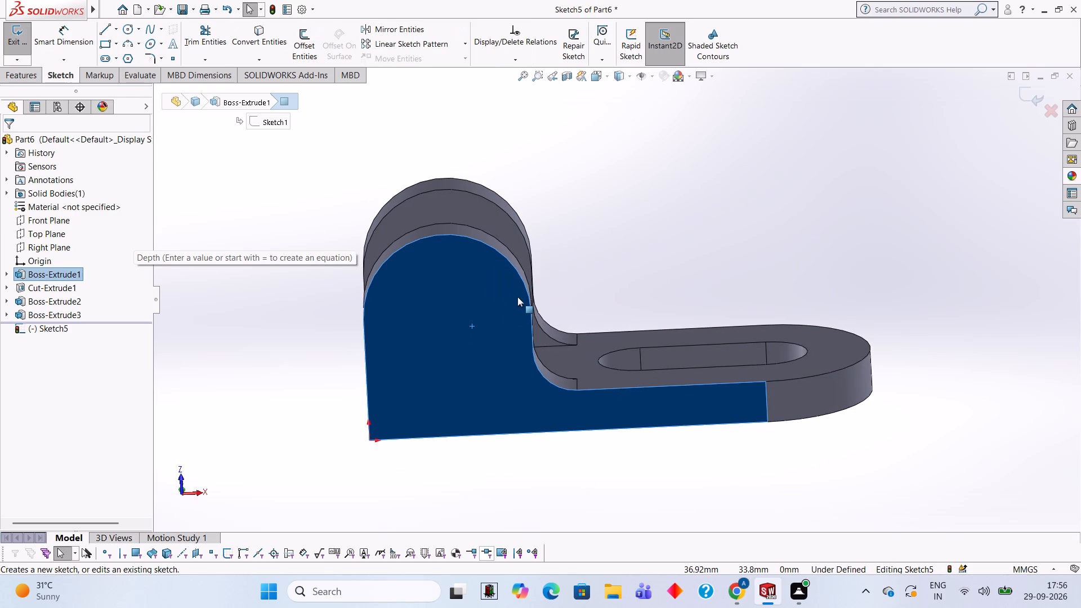
{"action": "key", "text": "ctrl+8"}
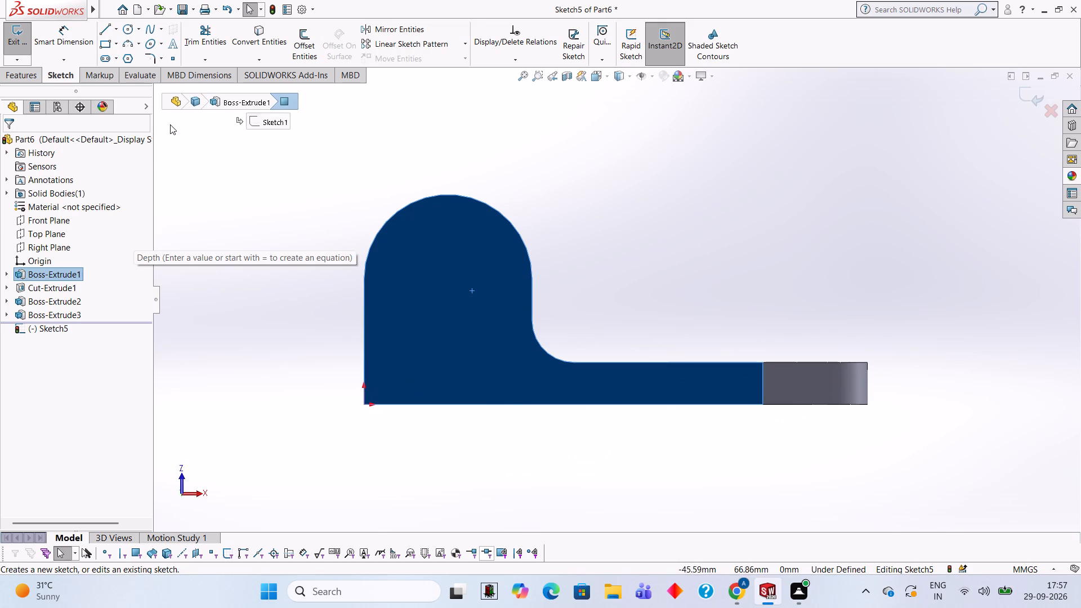
{"action": "left_click", "coordinate": [127, 26]}
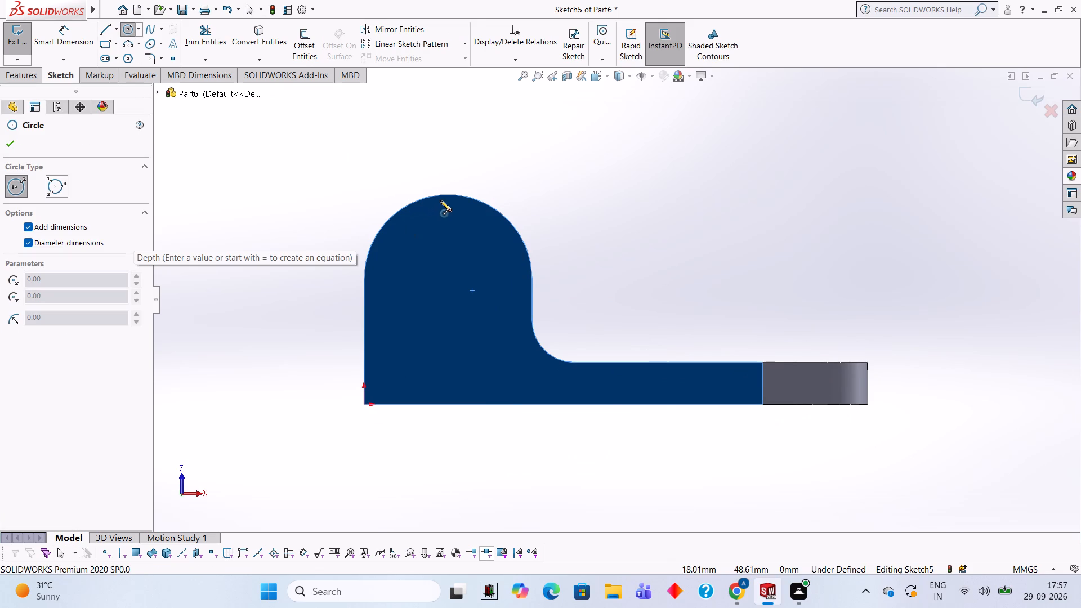
{"action": "left_click", "coordinate": [447, 279]}
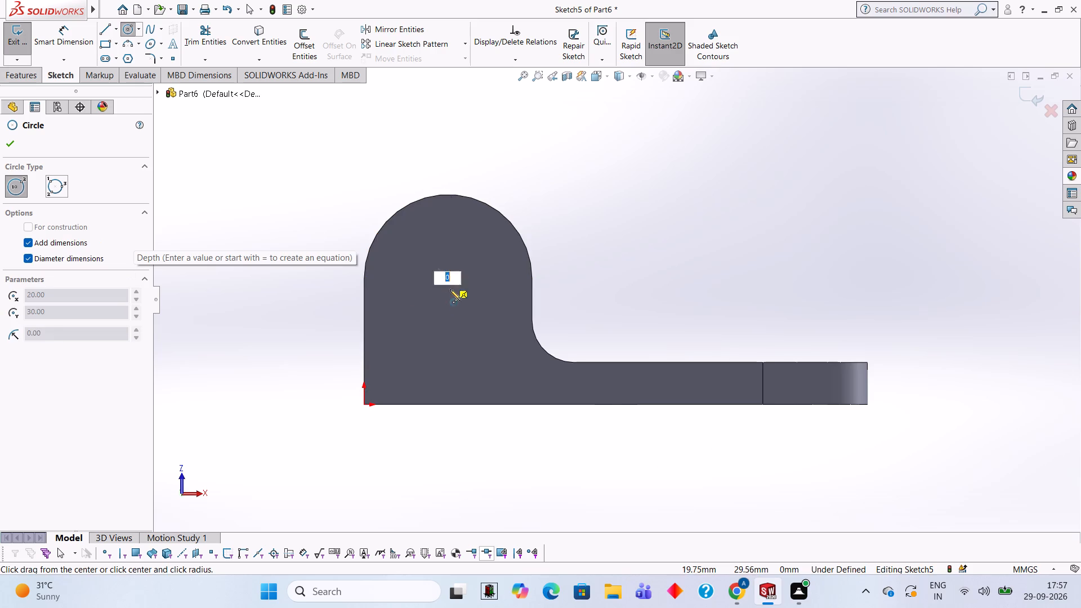
{"action": "type", "text": "25"}
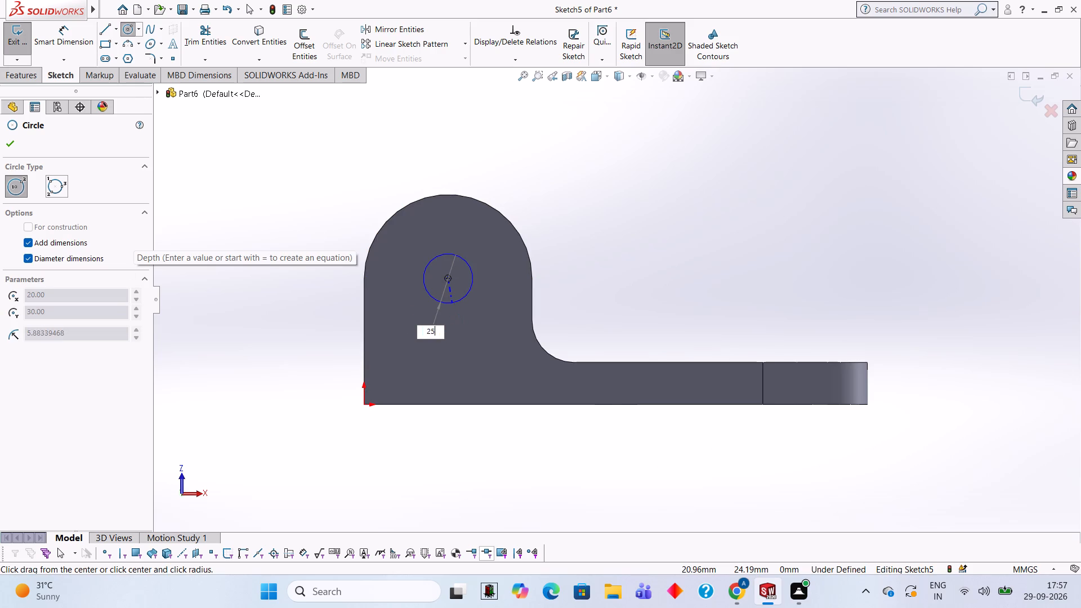
{"action": "key", "text": "Return"}
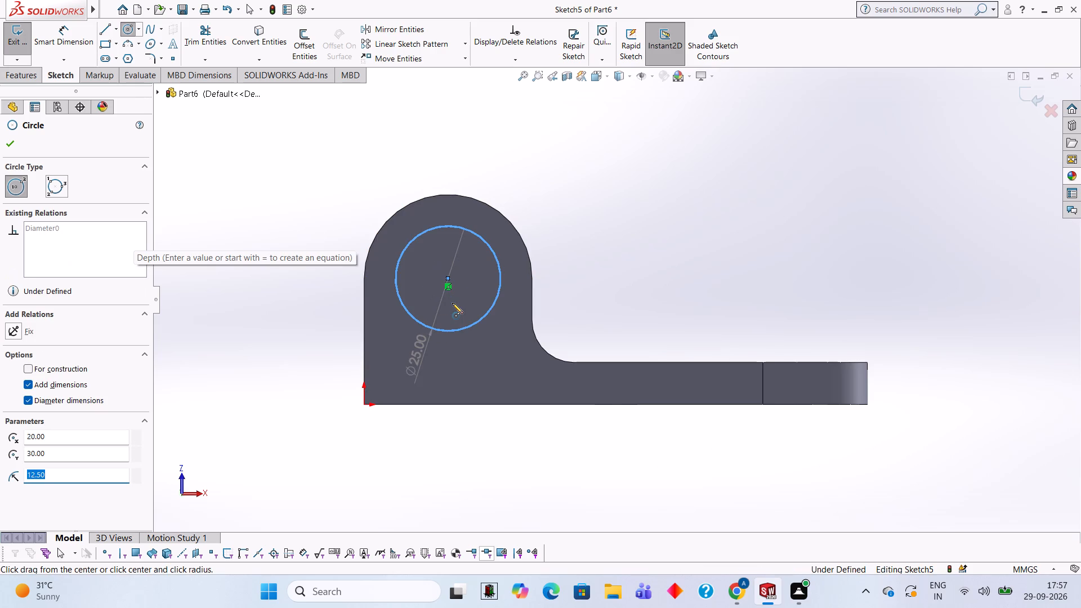
Cut-extrude the 25 mm circle 50 mm blind from the first upright's outer face through both uprights.
{"action": "middle_click_drag", "start_coordinate": [607, 156], "coordinate": [610, 211]}
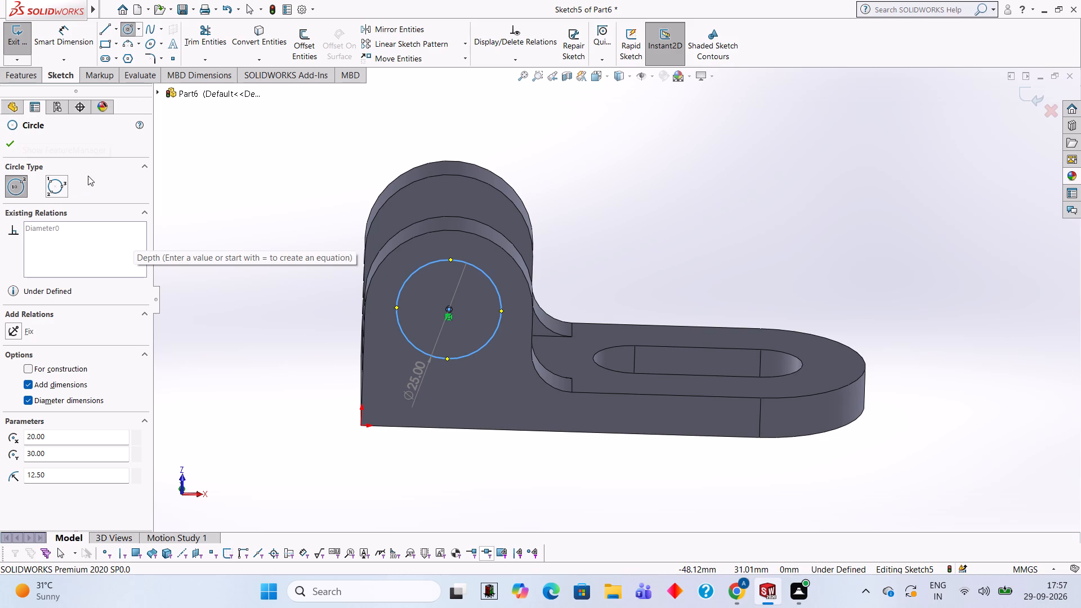
{"action": "left_click", "coordinate": [39, 72]}
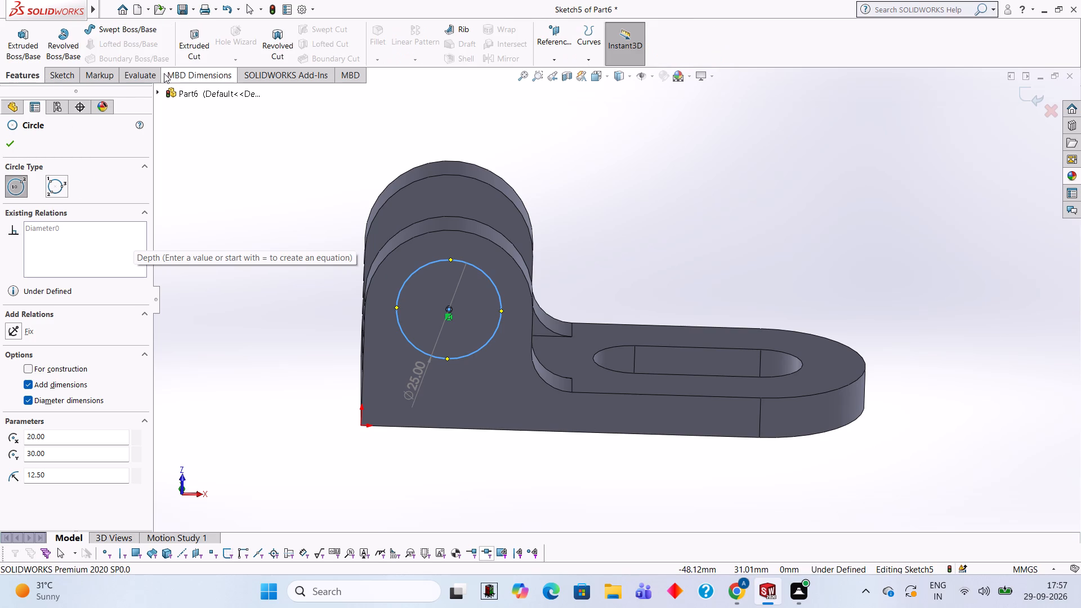
{"action": "left_click", "coordinate": [182, 52]}
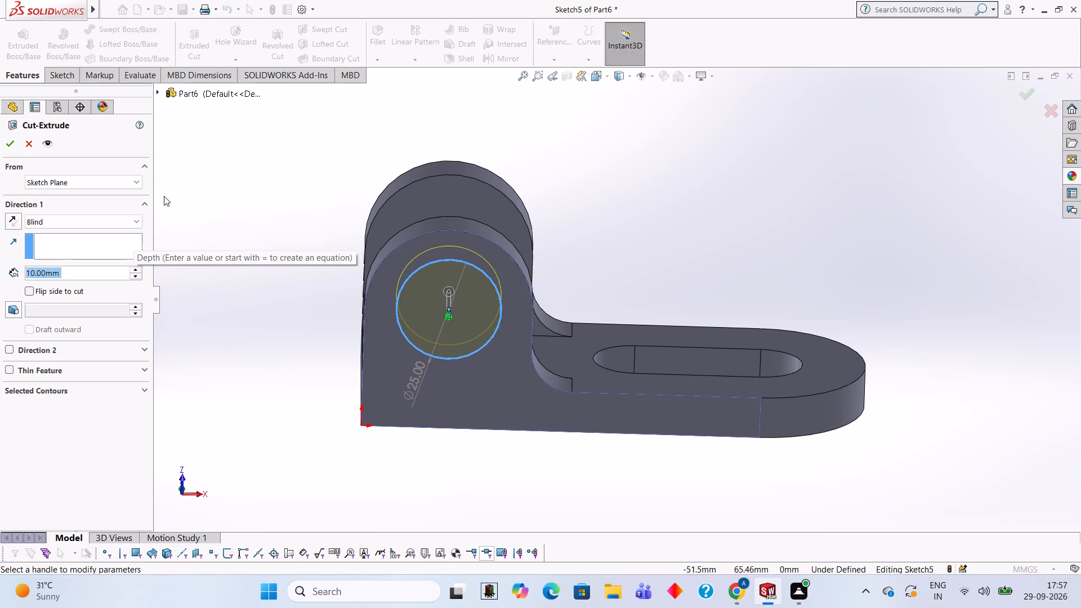
{"action": "middle_click_drag", "start_coordinate": [216, 198], "coordinate": [255, 372]}
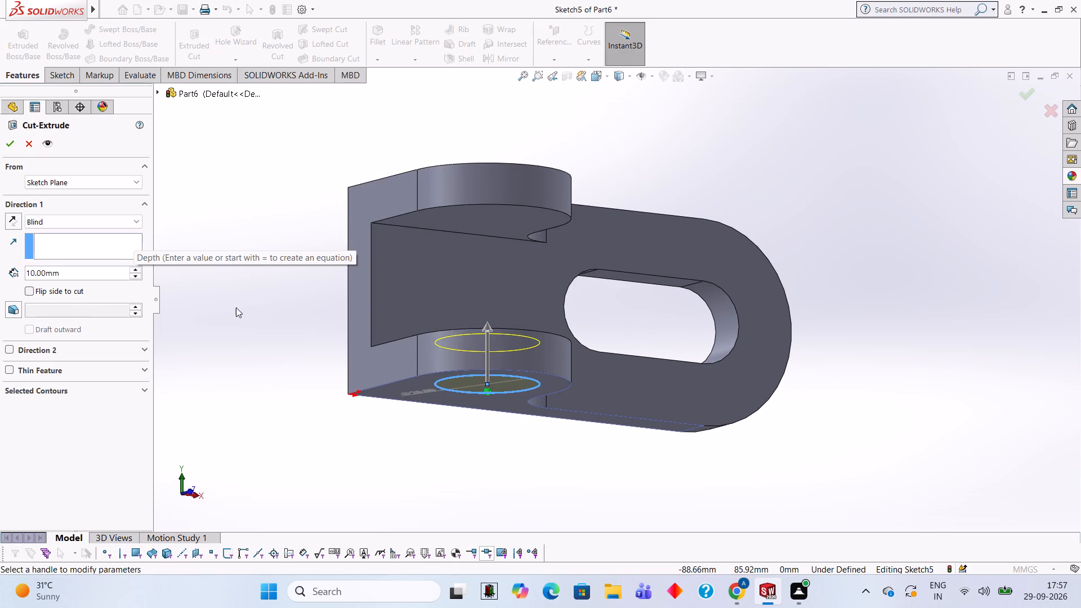
{"action": "middle_click_drag", "start_coordinate": [240, 310], "coordinate": [235, 346]}
{"action": "left_click", "coordinate": [95, 270]}
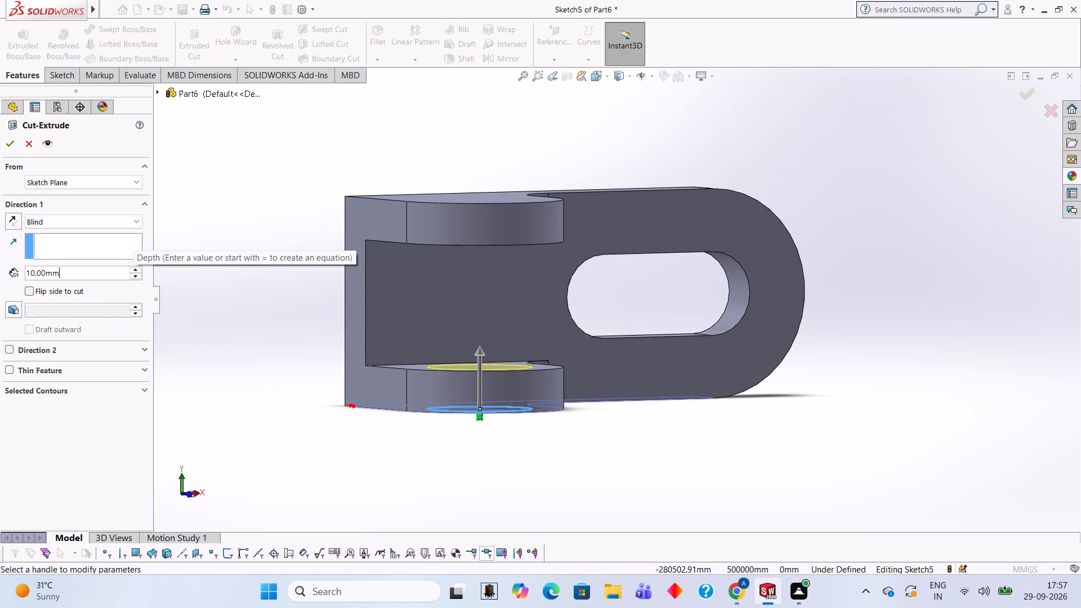
{"action": "key", "text": "BackSpace"}
{"action": "key", "text": "BackSpace"}
{"action": "key", "text": "BackSpace"}
{"action": "key", "text": "BackSpace"}
{"action": "key", "text": "BackSpace"}
{"action": "key", "text": "BackSpace"}
{"action": "key", "text": "BackSpace"}
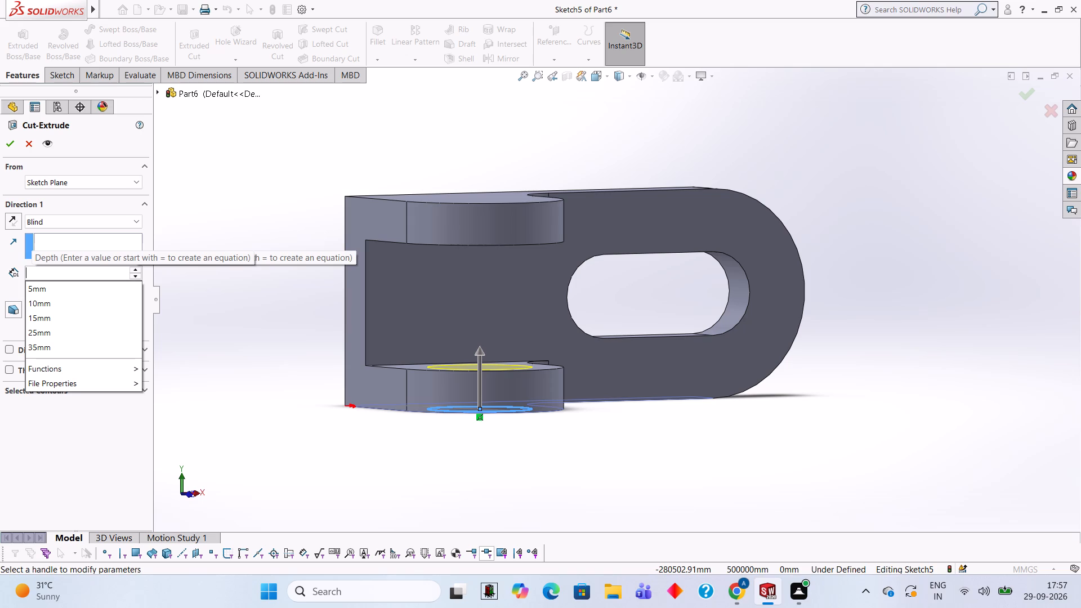
{"action": "type", "text": "50"}
{"action": "key", "text": "Return"}
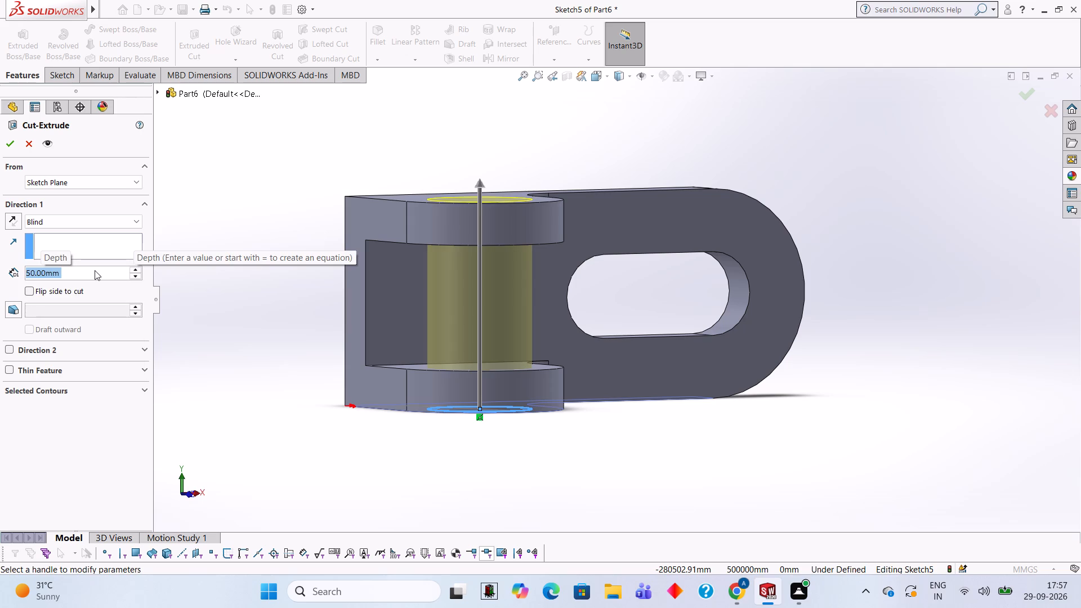
{"action": "left_click", "coordinate": [11, 147]}
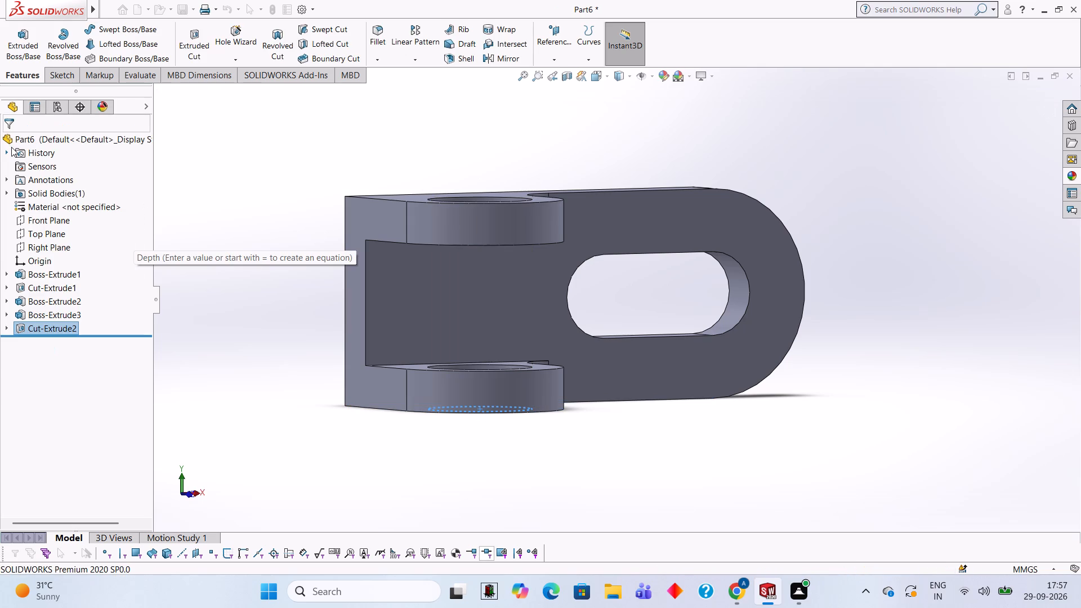
{"action": "left_click", "coordinate": [292, 303]}
Inspect the part from several angles, examining the two holed uprights, their fillets and the slotted plate against the brief.
{"action": "middle_click_drag", "start_coordinate": [568, 423], "coordinate": [521, 223]}
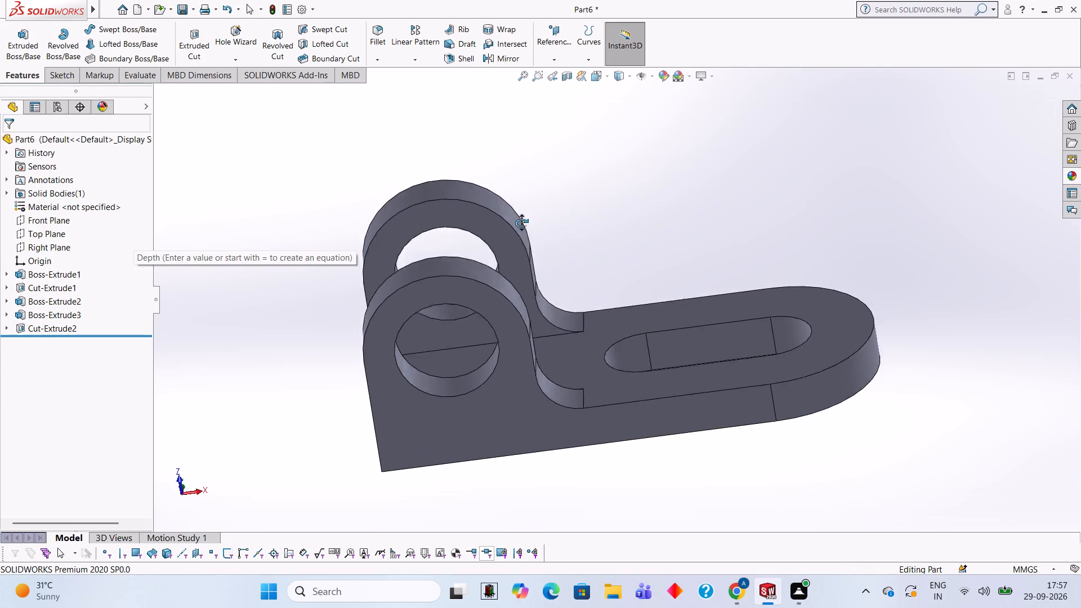
{"action": "middle_click_drag", "start_coordinate": [521, 223], "coordinate": [517, 187]}
{"action": "middle_click_drag", "start_coordinate": [551, 450], "coordinate": [553, 413]}
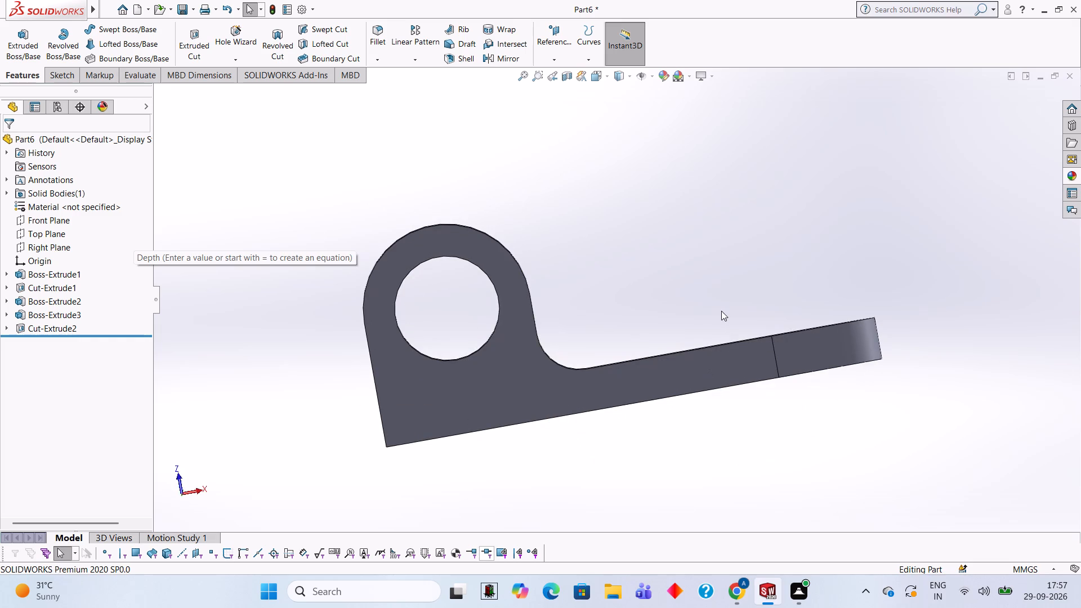
{"action": "middle_click_drag", "start_coordinate": [669, 278], "coordinate": [682, 369]}
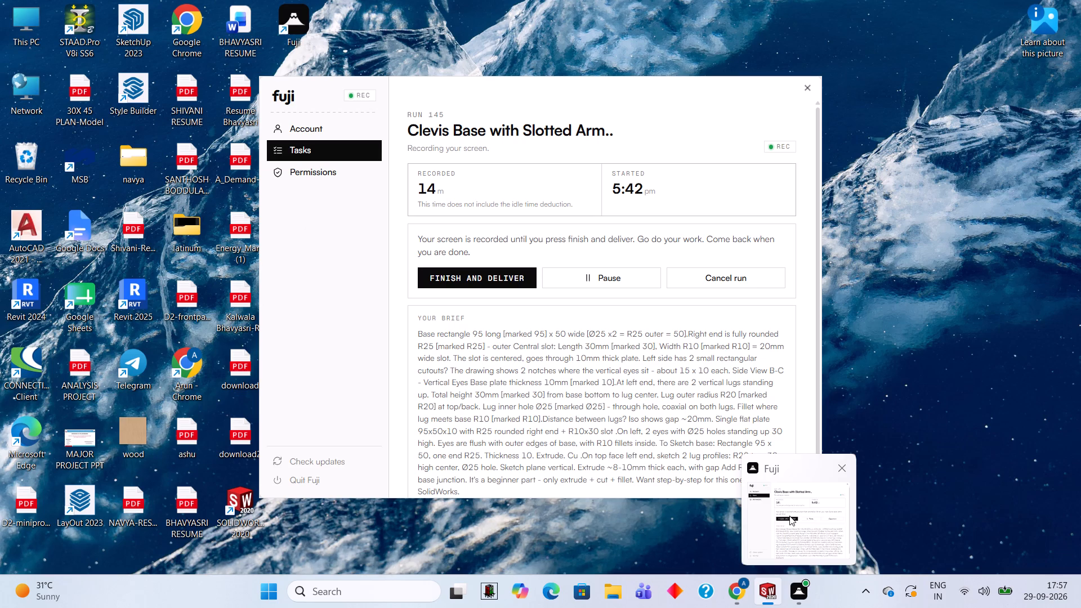
{"action": "middle_click_drag", "start_coordinate": [613, 278], "coordinate": [643, 276]}
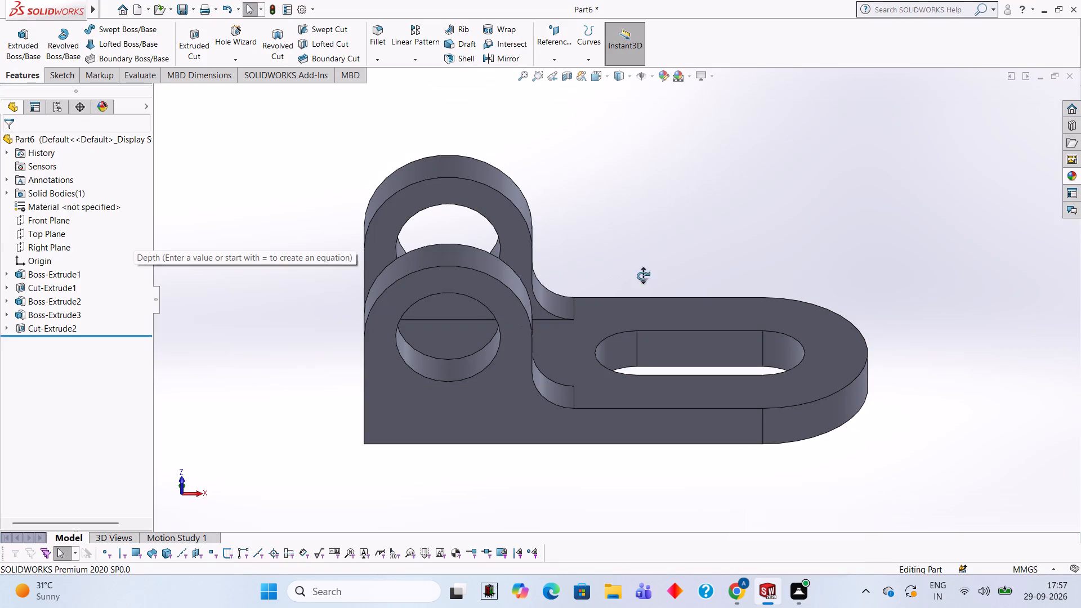
{"action": "middle_click_drag", "start_coordinate": [643, 276], "coordinate": [703, 484]}
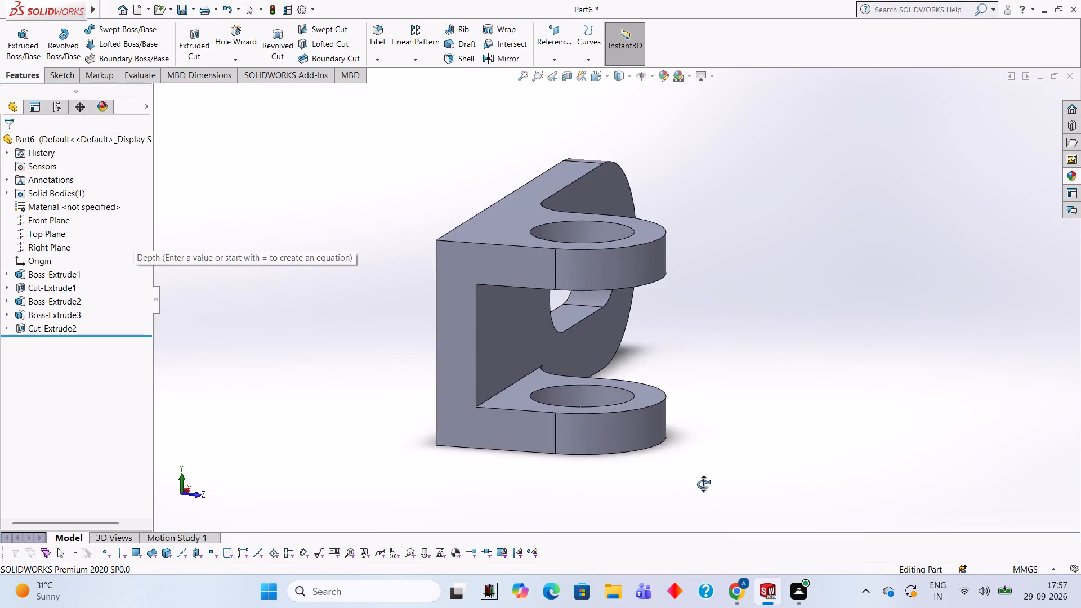
{"action": "middle_click_drag", "start_coordinate": [703, 484], "coordinate": [611, 296]}
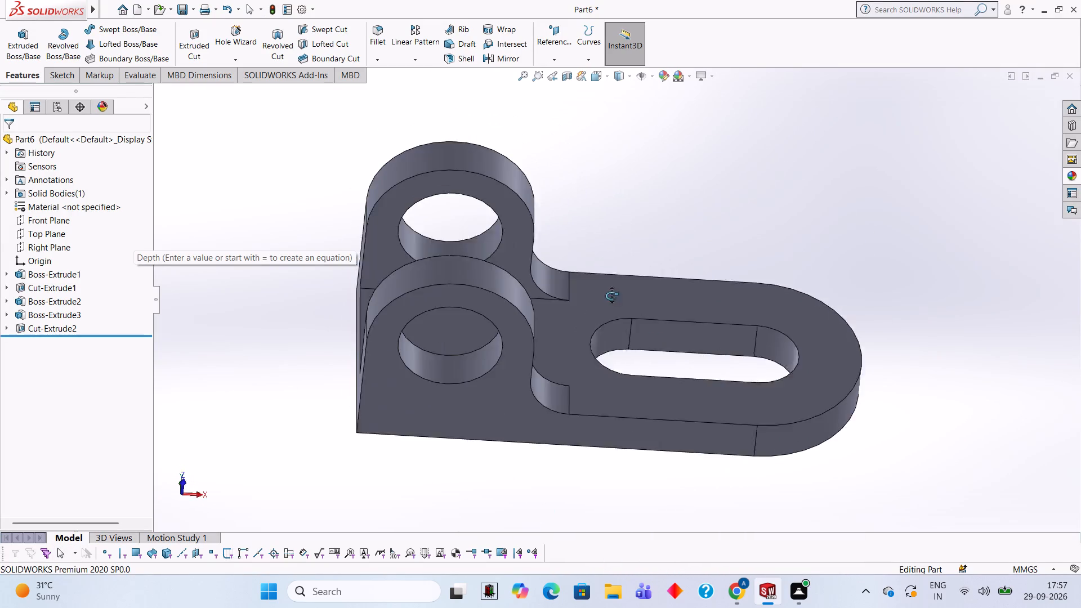
{"action": "middle_click_drag", "start_coordinate": [611, 296], "coordinate": [610, 283]}
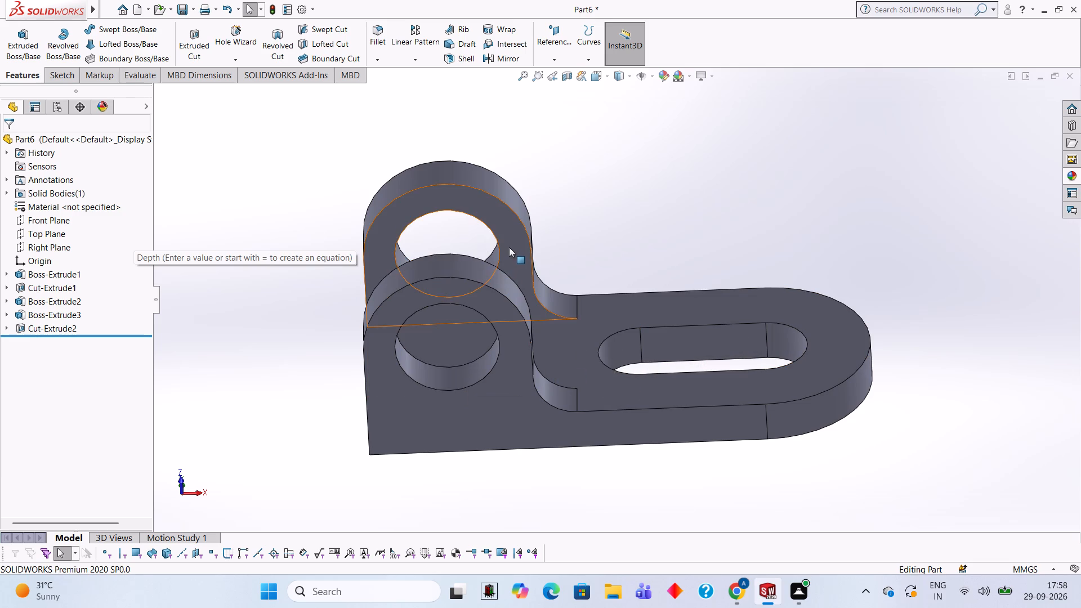
{"action": "middle_click_drag", "start_coordinate": [555, 217], "coordinate": [548, 287]}
{"action": "scroll", "coordinate": [555, 217], "scroll_direction": "down", "scroll_amount": 1}
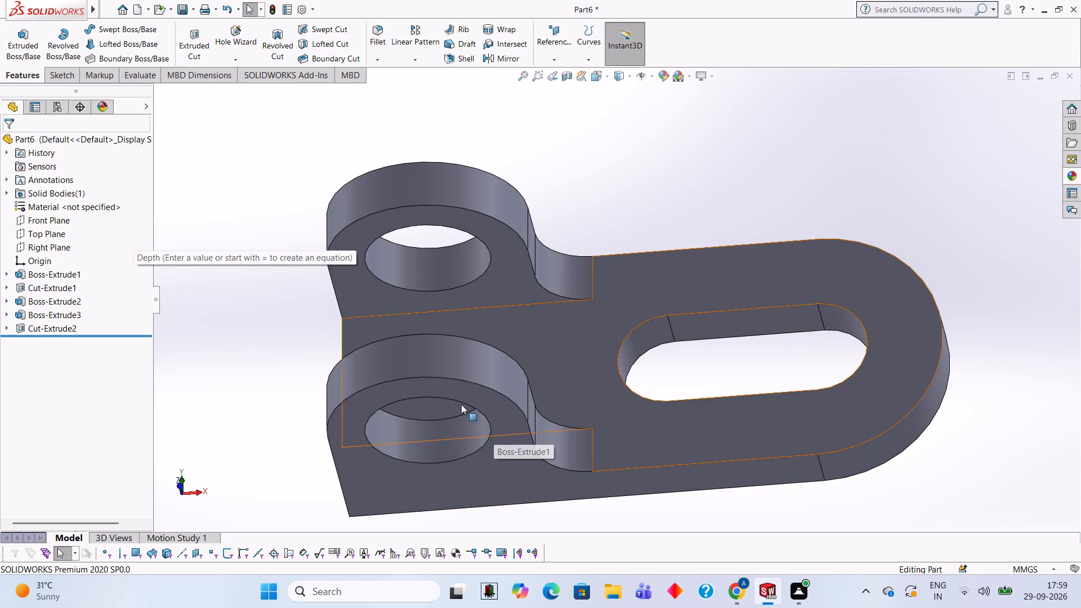
{"action": "scroll", "coordinate": [729, 398], "scroll_direction": "up", "scroll_amount": 1}
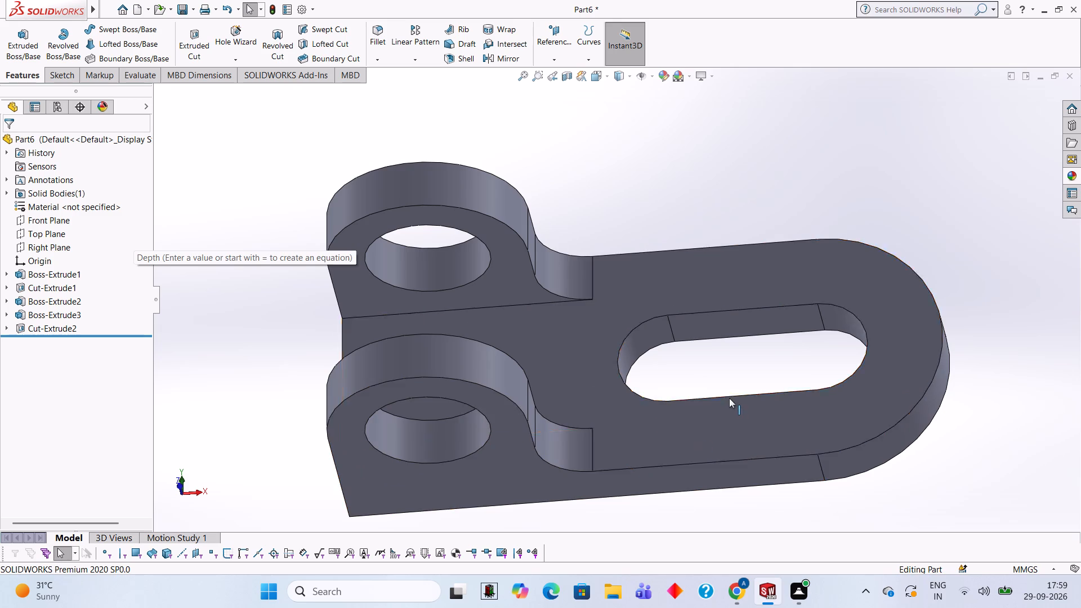
{"action": "scroll", "coordinate": [729, 398], "scroll_direction": "up", "scroll_amount": 1}
{"action": "middle_click_drag", "start_coordinate": [730, 400], "coordinate": [748, 334]}
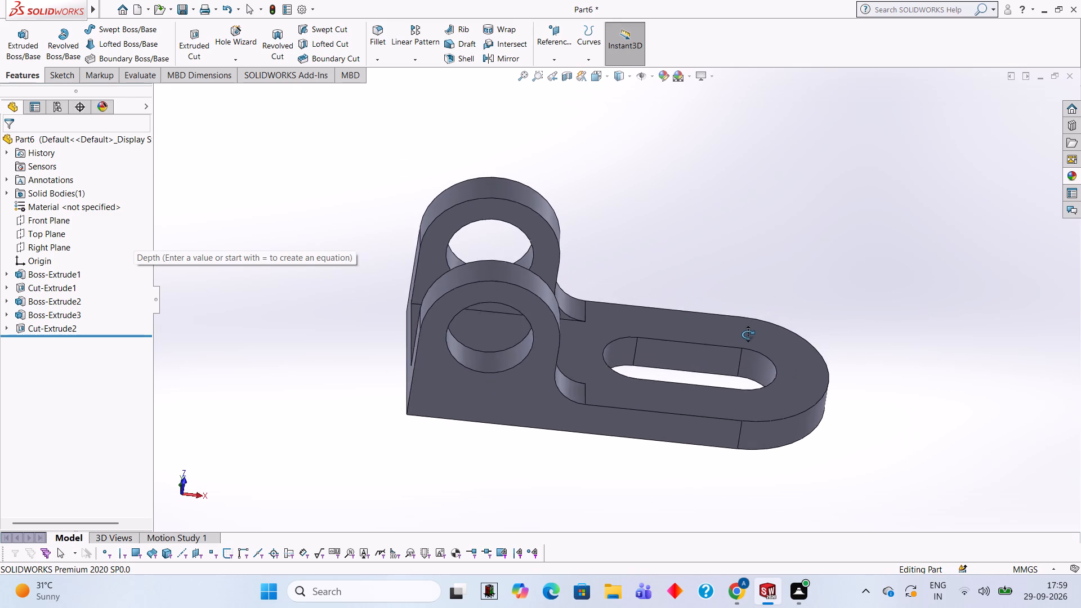
{"action": "middle_click_drag", "start_coordinate": [748, 334], "coordinate": [728, 333]}
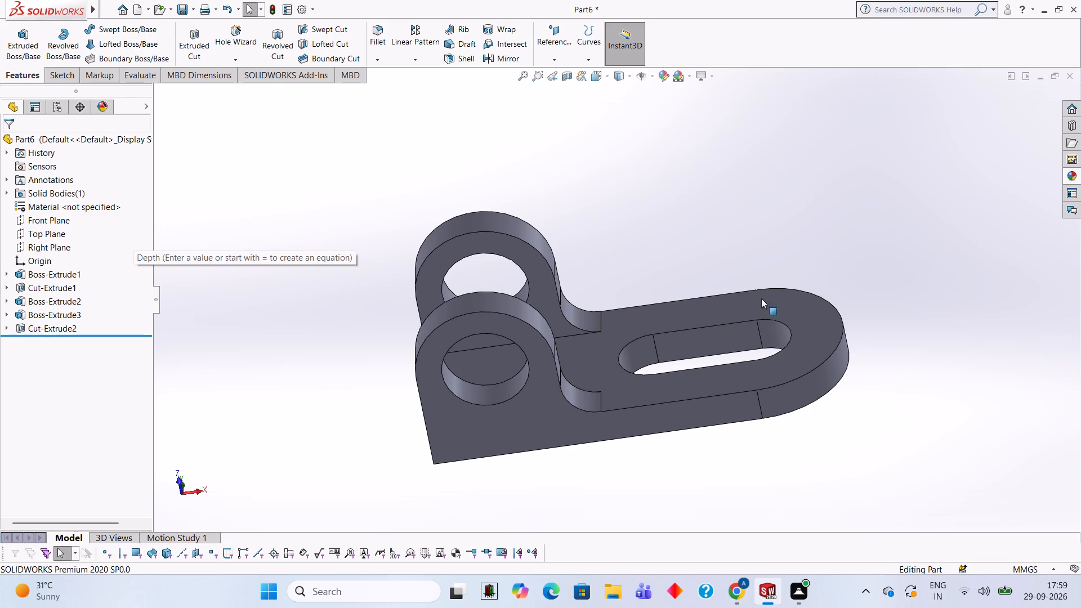
{"action": "middle_click_drag", "start_coordinate": [785, 238], "coordinate": [794, 314]}
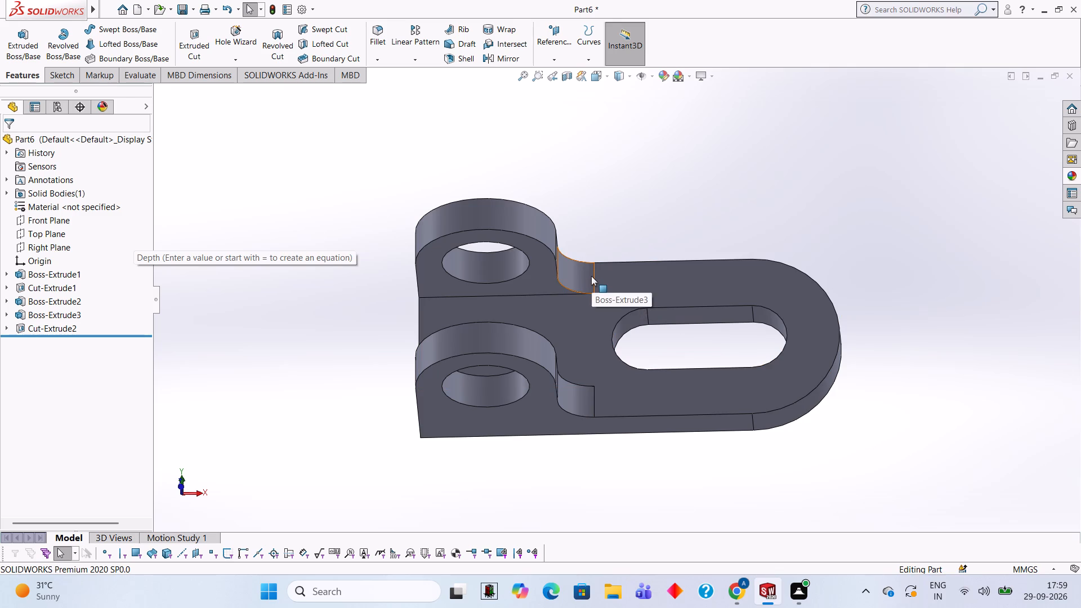
{"action": "scroll", "coordinate": [589, 276], "scroll_direction": "down", "scroll_amount": 1}
{"action": "scroll", "coordinate": [589, 276], "scroll_direction": "up", "scroll_amount": 1}
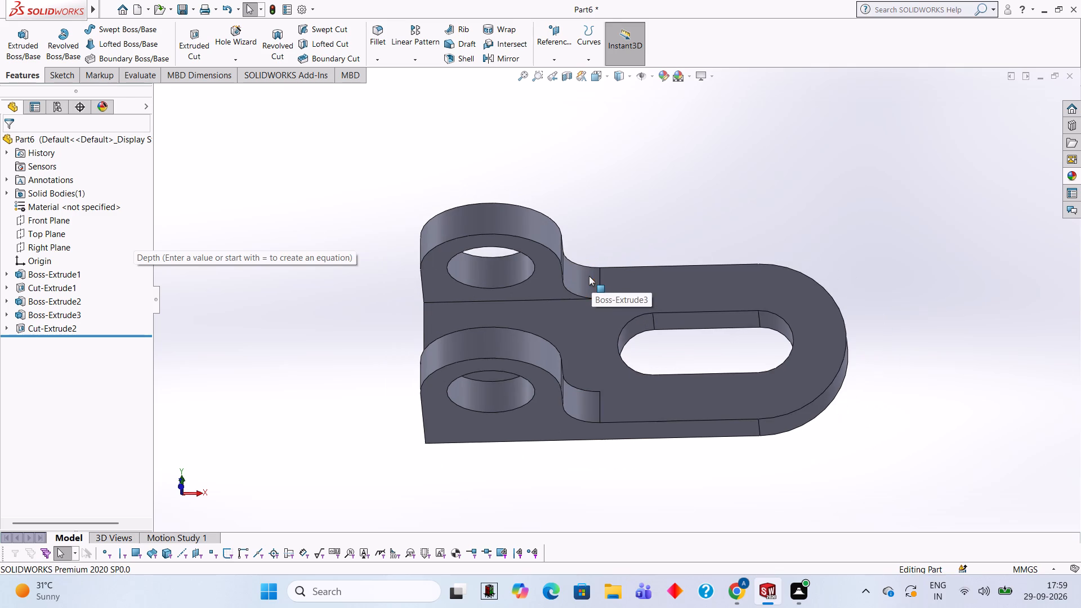
{"action": "middle_click_drag", "start_coordinate": [617, 353], "coordinate": [617, 329]}
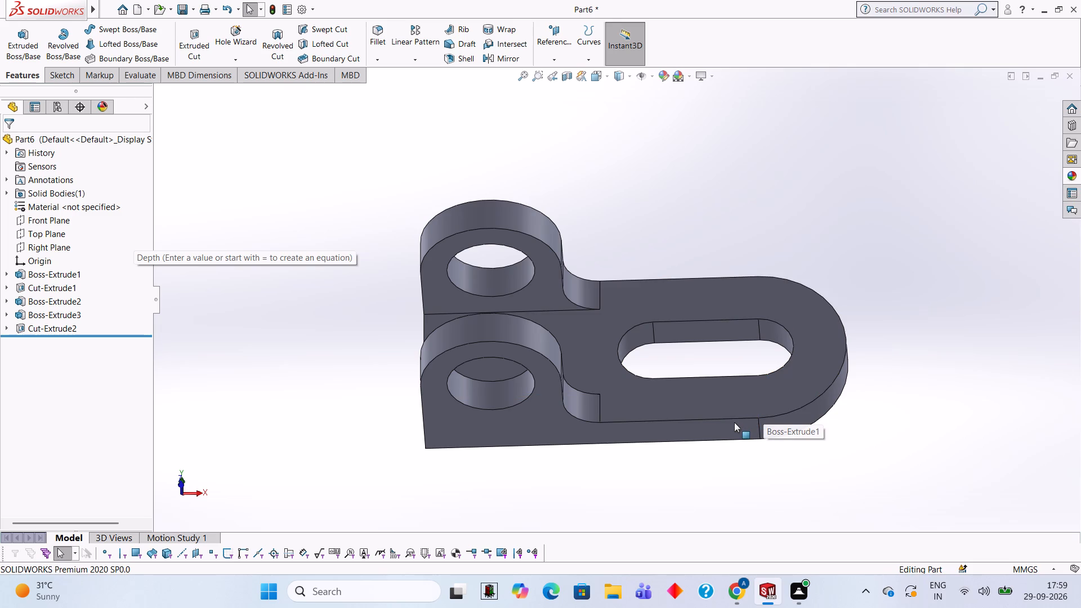
Apply the Red LED appearance to the whole part.
{"action": "left_click", "coordinate": [1073, 173]}
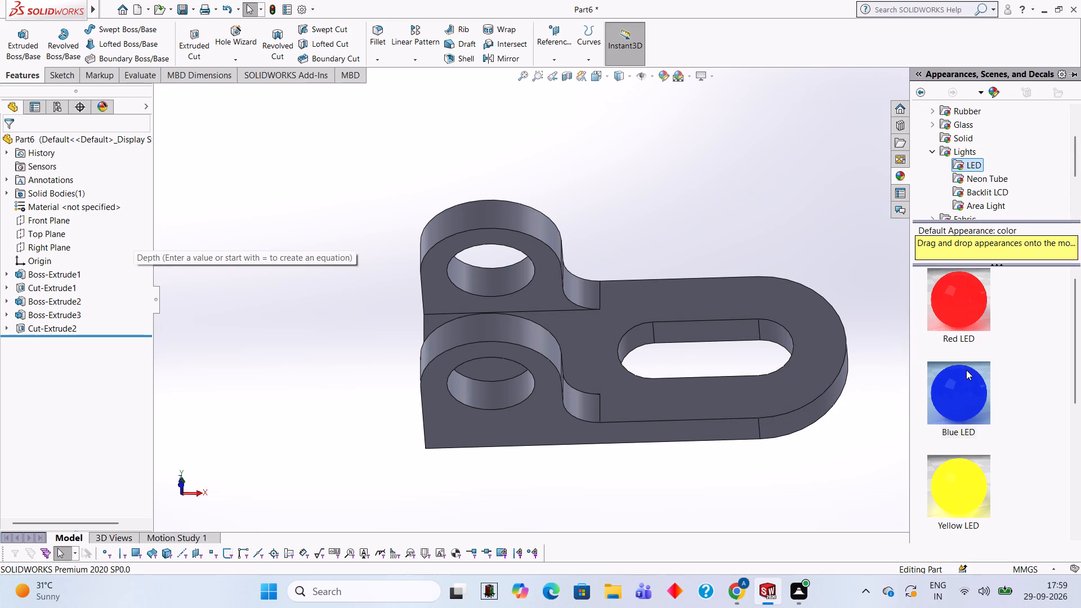
{"action": "left_click_drag", "start_coordinate": [963, 301], "coordinate": [610, 337]}
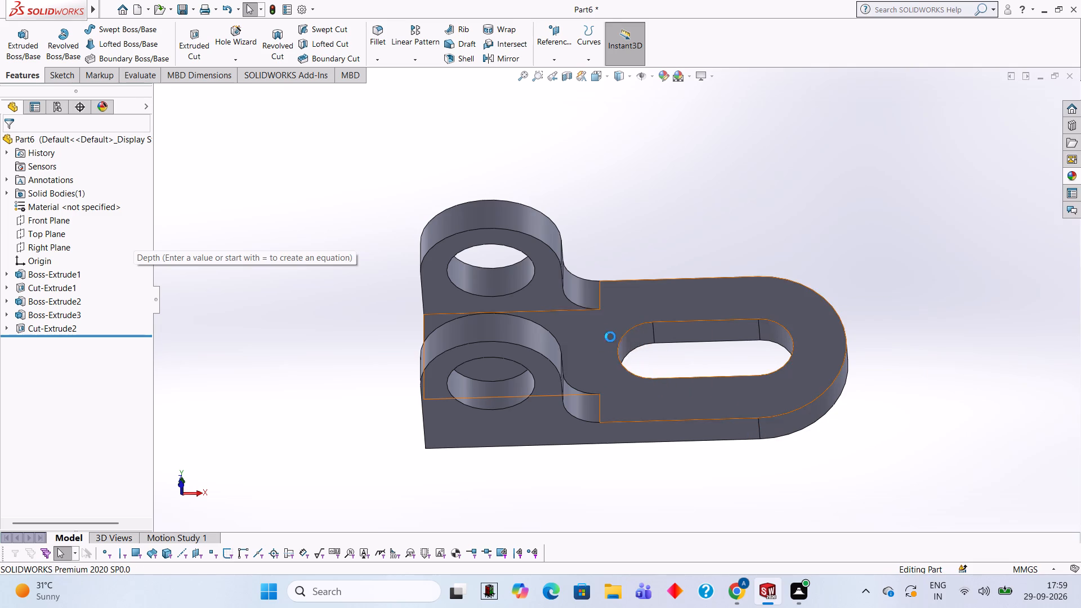
{"action": "left_click", "coordinate": [641, 339]}
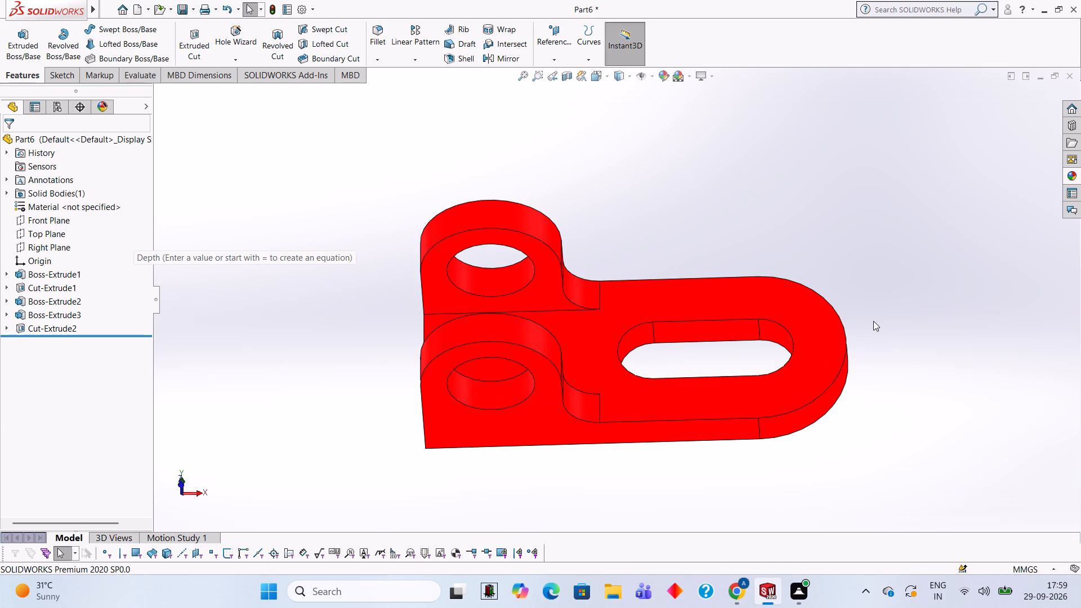
Apply the Yellow LED appearance to the cut feature forming the 25 mm holes in both uprights.
{"action": "left_click", "coordinate": [1073, 182]}
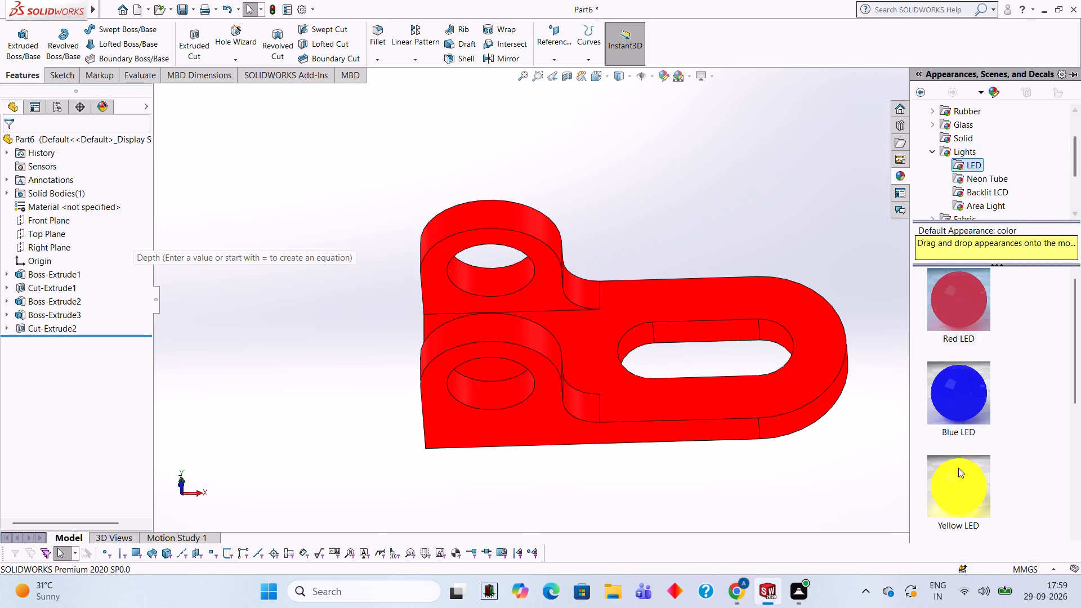
{"action": "left_click_drag", "start_coordinate": [955, 483], "coordinate": [494, 391]}
{"action": "left_click", "coordinate": [494, 391]}
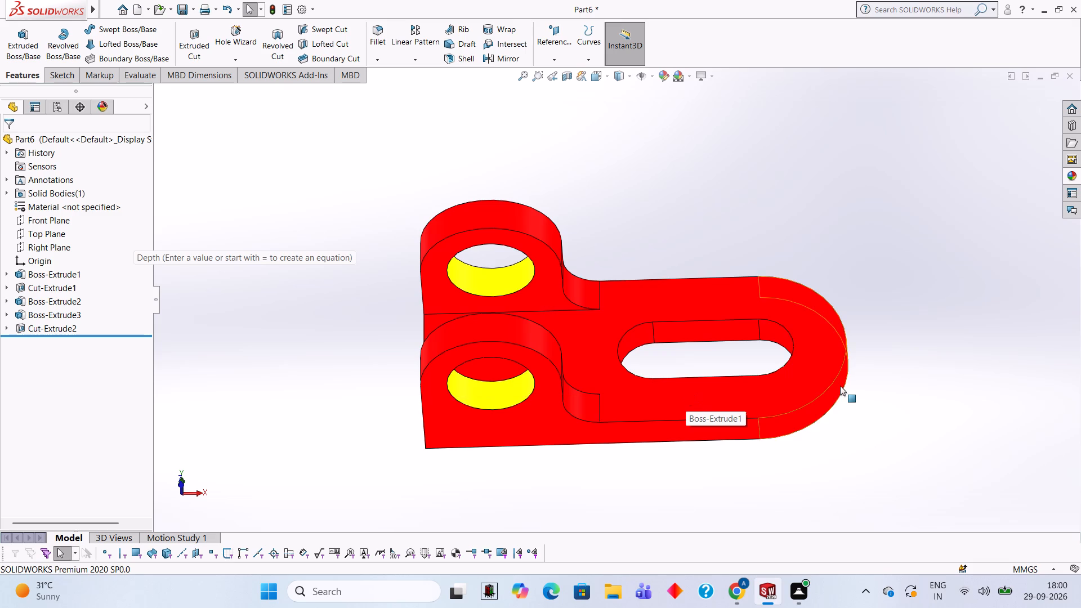
Apply the Yellow LED appearance to the cut feature forming the plate's slot.
{"action": "scroll", "coordinate": [847, 329], "scroll_direction": "down", "scroll_amount": 2}
{"action": "scroll", "coordinate": [638, 346], "scroll_direction": "down", "scroll_amount": 2}
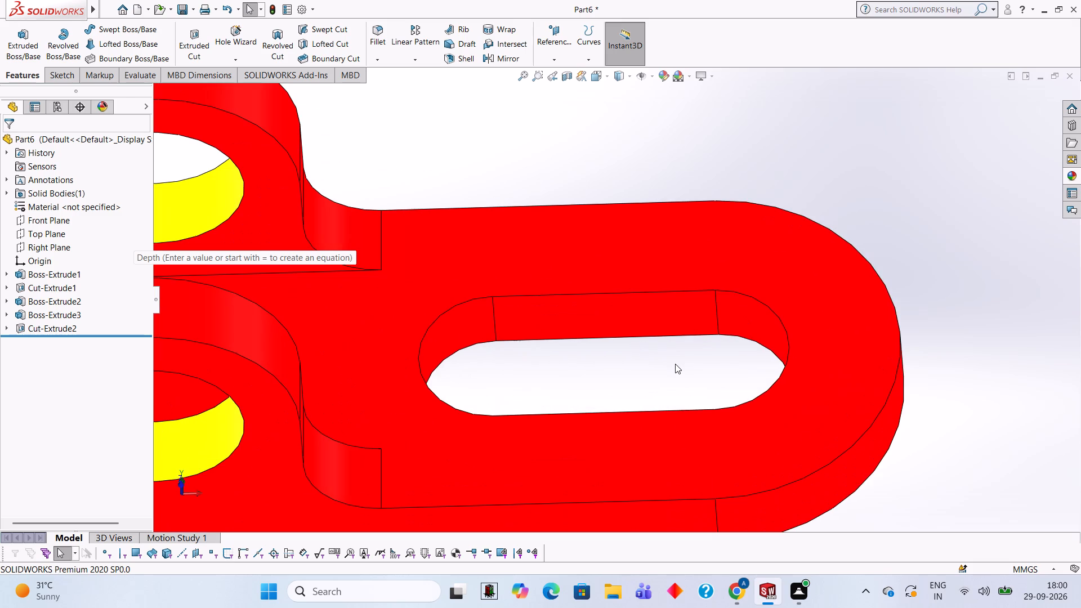
{"action": "left_click", "coordinate": [1071, 176]}
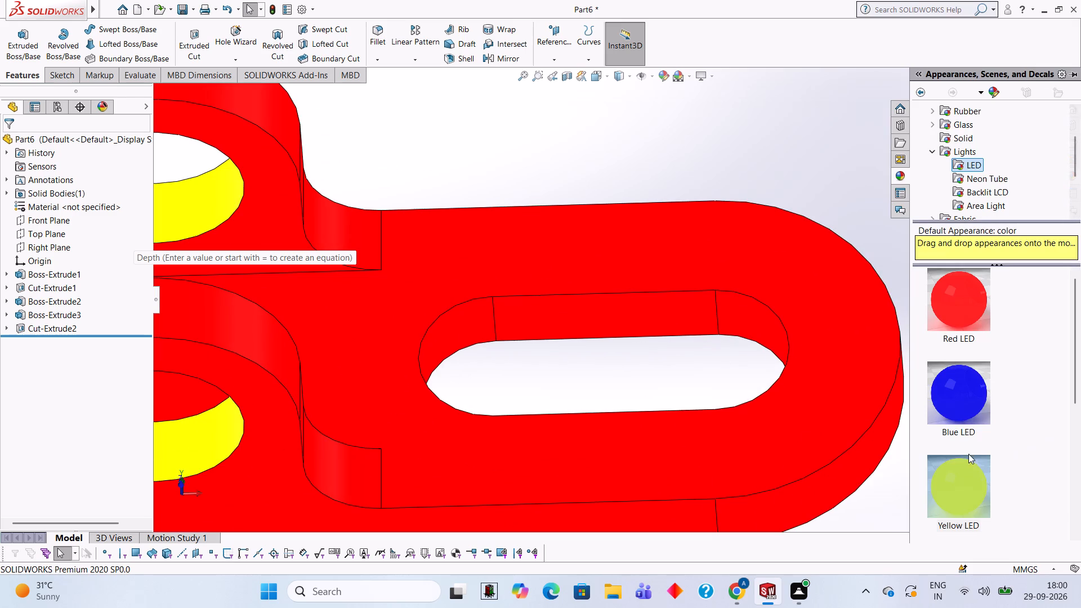
{"action": "left_click_drag", "start_coordinate": [964, 466], "coordinate": [470, 309]}
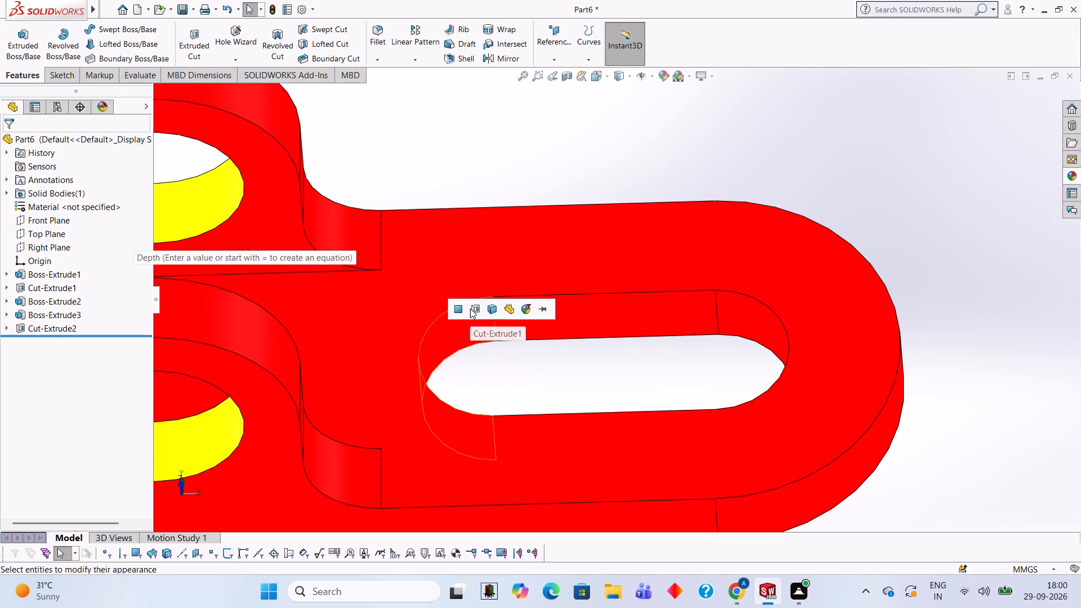
{"action": "left_click", "coordinate": [470, 309]}
Apply the Blue LED appearance to the extrude feature of the upright nearest the viewer.
{"action": "scroll", "coordinate": [593, 386], "scroll_direction": "up", "scroll_amount": 2}
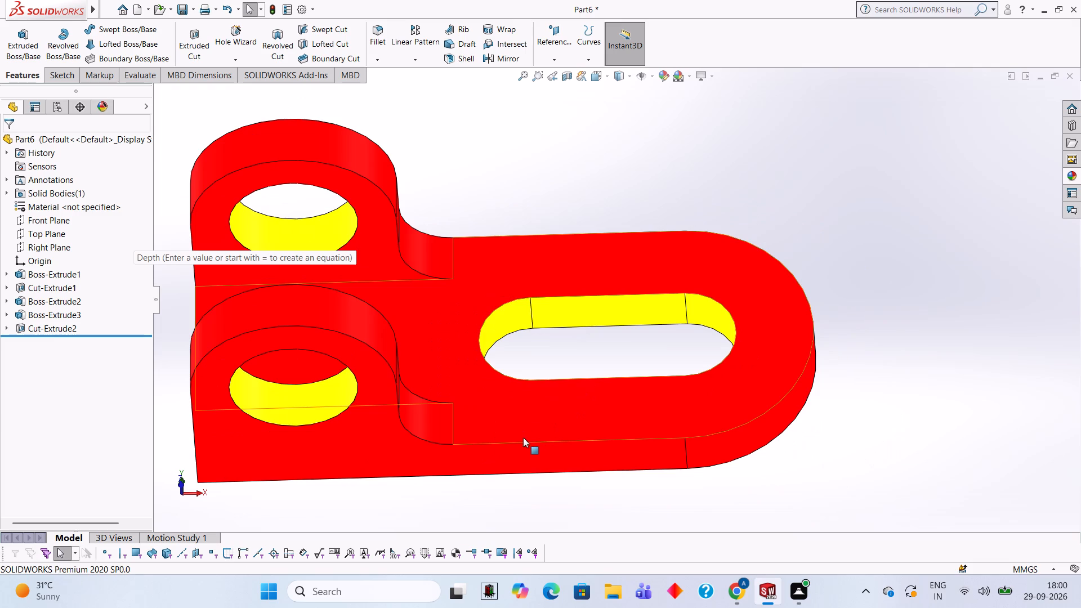
{"action": "scroll", "coordinate": [528, 432], "scroll_direction": "up", "scroll_amount": 2}
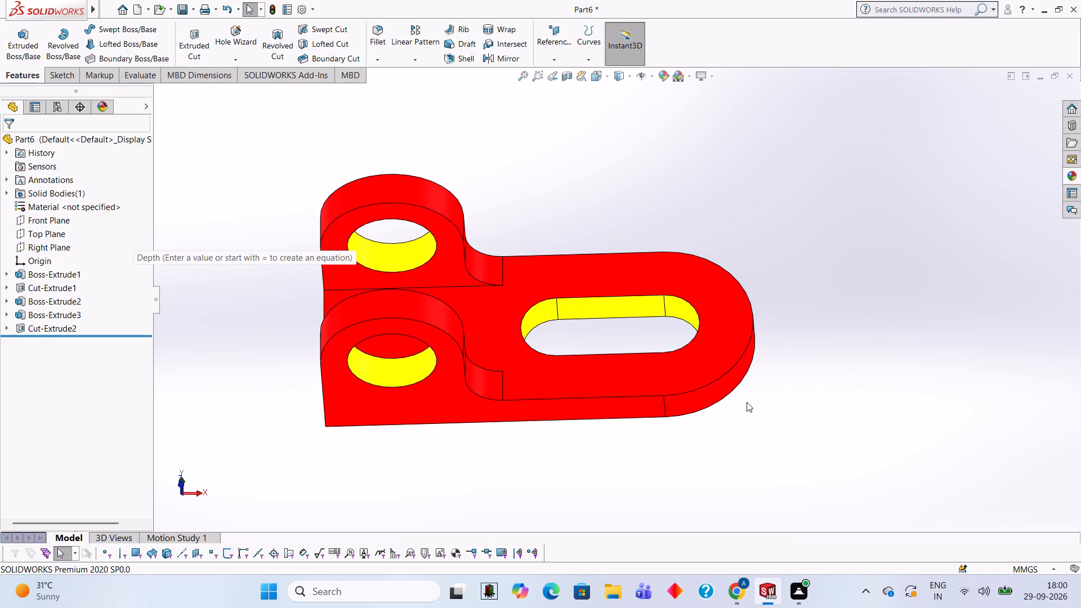
{"action": "left_click", "coordinate": [1073, 176]}
{"action": "left_click_drag", "start_coordinate": [942, 412], "coordinate": [332, 313]}
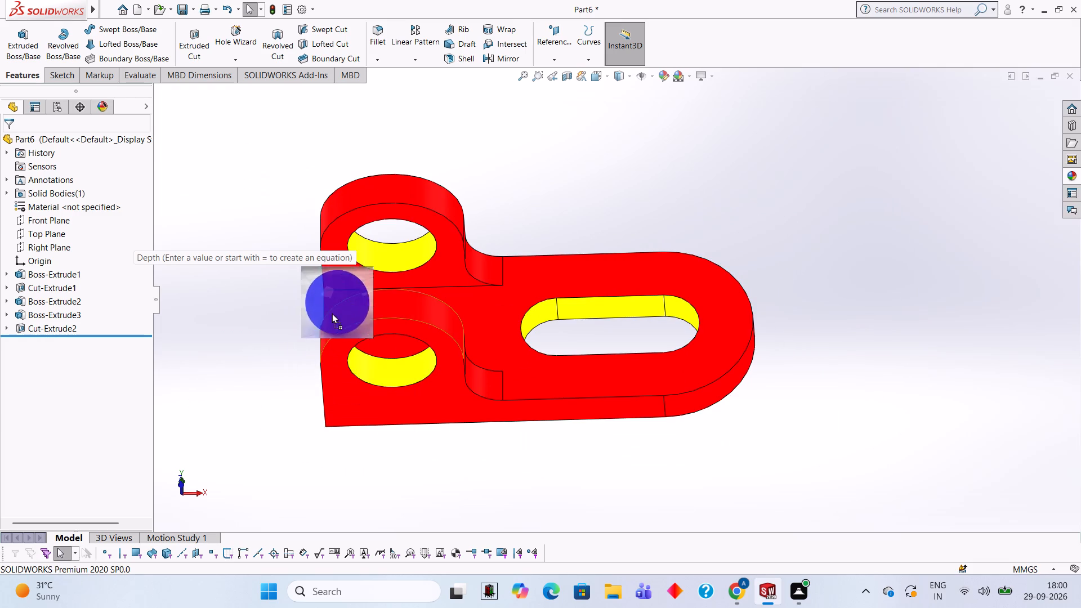
{"action": "left_click_drag", "start_coordinate": [332, 313], "coordinate": [388, 306]}
{"action": "left_click", "coordinate": [388, 306]}
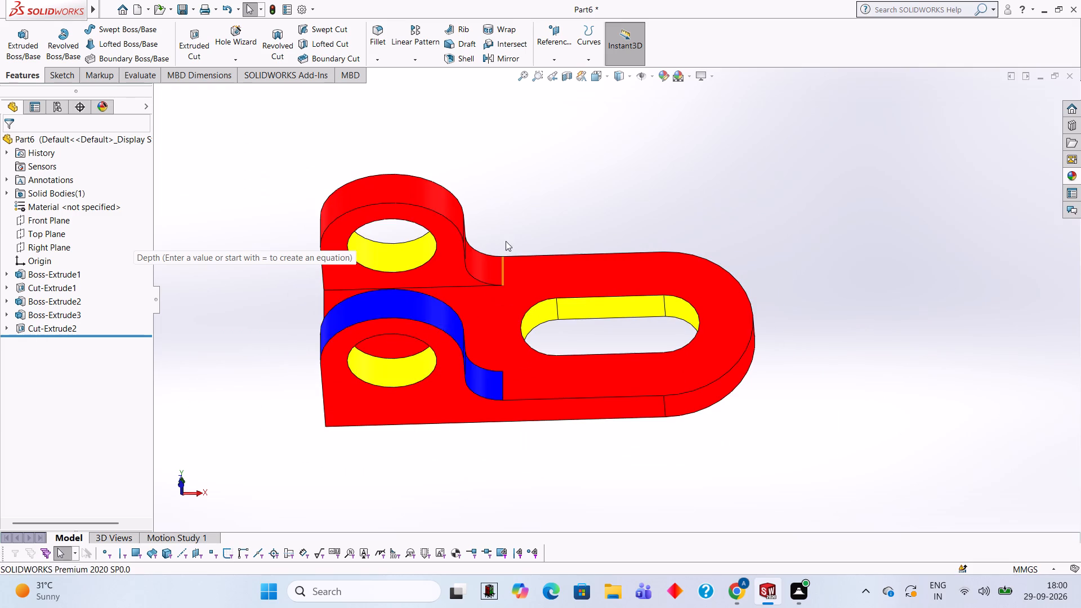
Apply the Blue LED appearance to the extrude feature of the second upright, the one still red.
{"action": "middle_click_drag", "start_coordinate": [506, 241], "coordinate": [498, 357]}
{"action": "scroll", "coordinate": [472, 282], "scroll_direction": "down", "scroll_amount": 3}
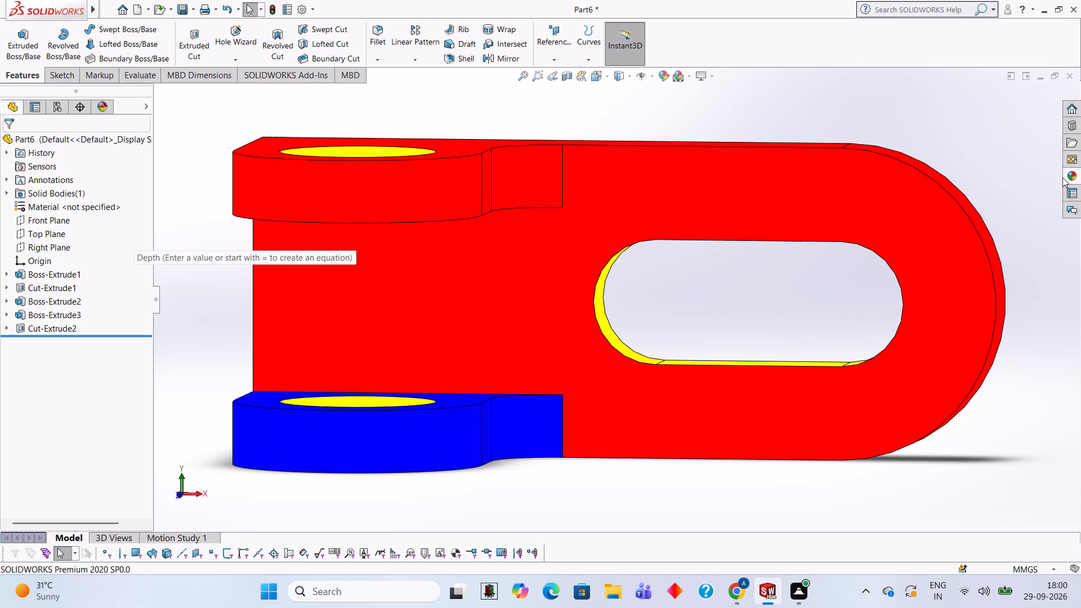
{"action": "left_click", "coordinate": [1069, 177]}
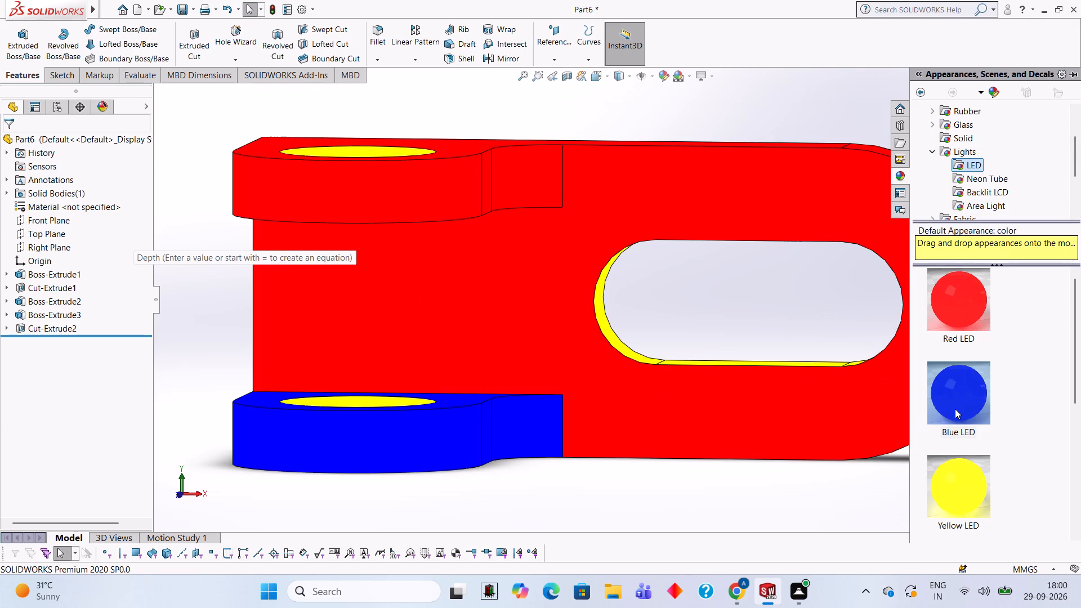
{"action": "left_click", "coordinate": [955, 409]}
{"action": "left_click_drag", "start_coordinate": [962, 397], "coordinate": [810, 399]}
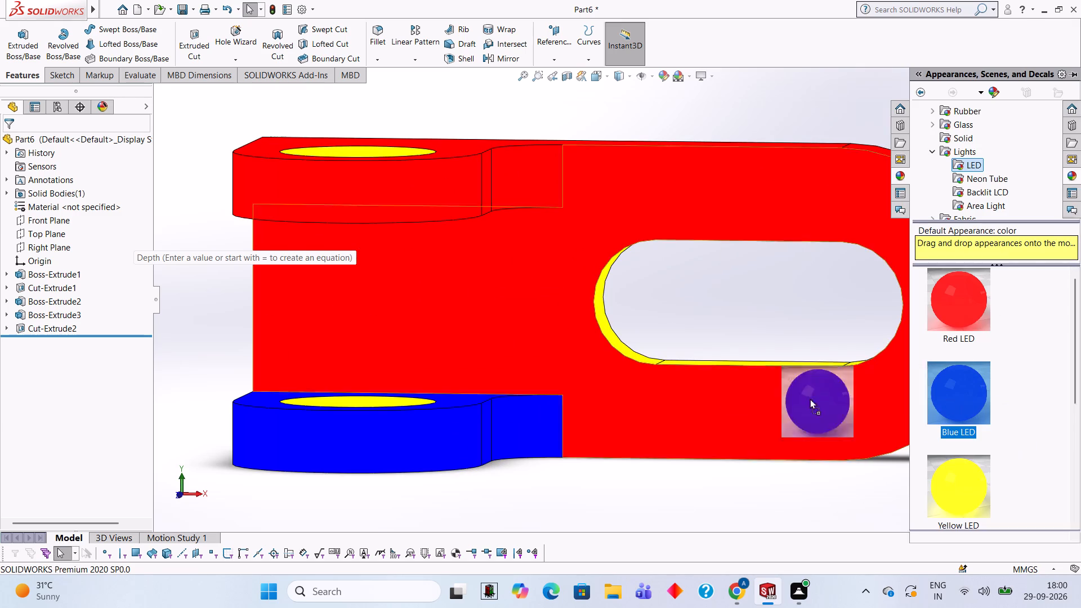
{"action": "left_click_drag", "start_coordinate": [810, 399], "coordinate": [358, 195]}
{"action": "left_click", "coordinate": [358, 195]}
Apply the Blue LED appearance to only the flat U-shaped end face joining the plate and both uprights.
{"action": "middle_click_drag", "start_coordinate": [380, 229], "coordinate": [505, 262]}
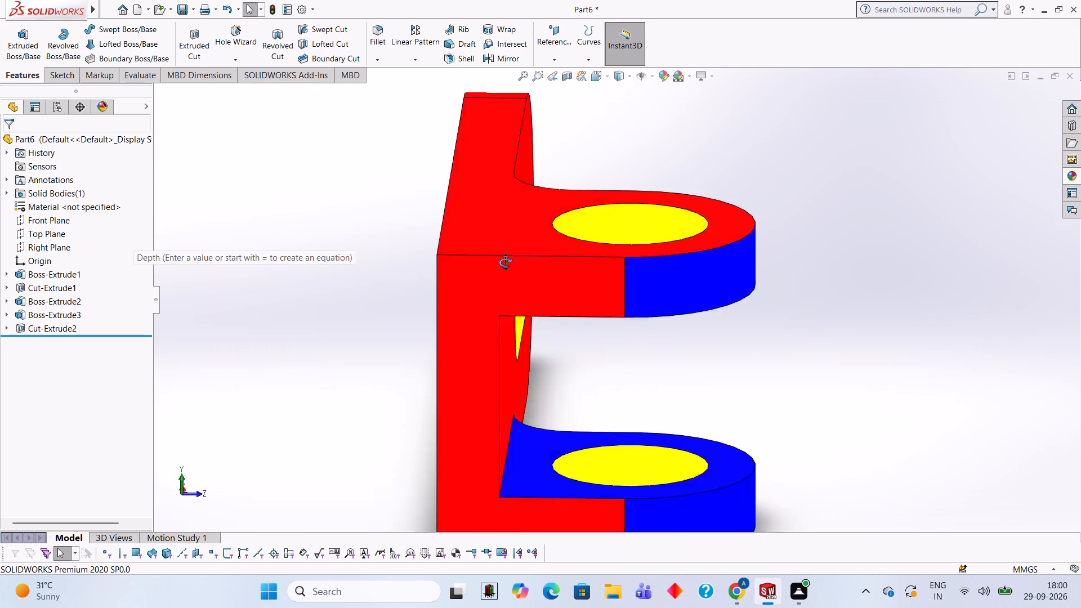
{"action": "middle_click_drag", "start_coordinate": [505, 262], "coordinate": [490, 262]}
{"action": "scroll", "coordinate": [464, 288], "scroll_direction": "down", "scroll_amount": 1}
{"action": "scroll", "coordinate": [533, 289], "scroll_direction": "up", "scroll_amount": 2}
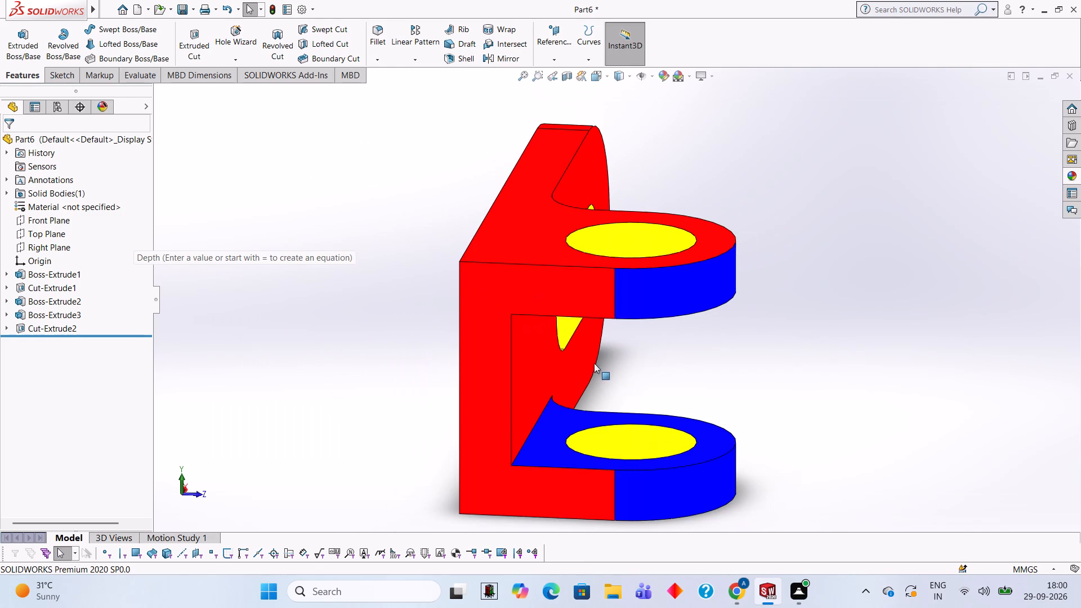
{"action": "left_click", "coordinate": [1080, 177]}
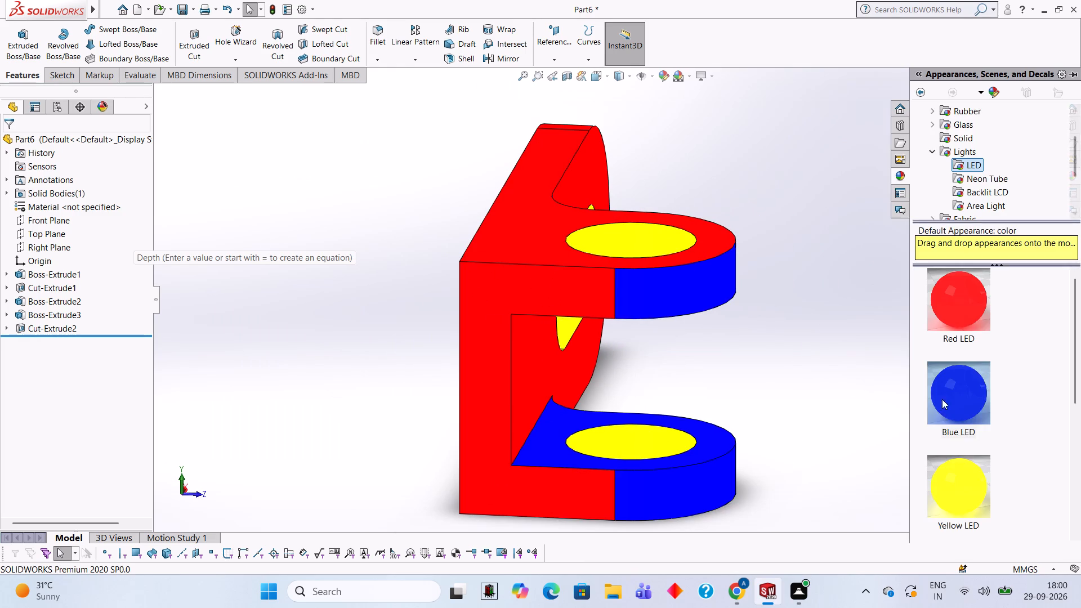
{"action": "left_click_drag", "start_coordinate": [946, 392], "coordinate": [552, 289]}
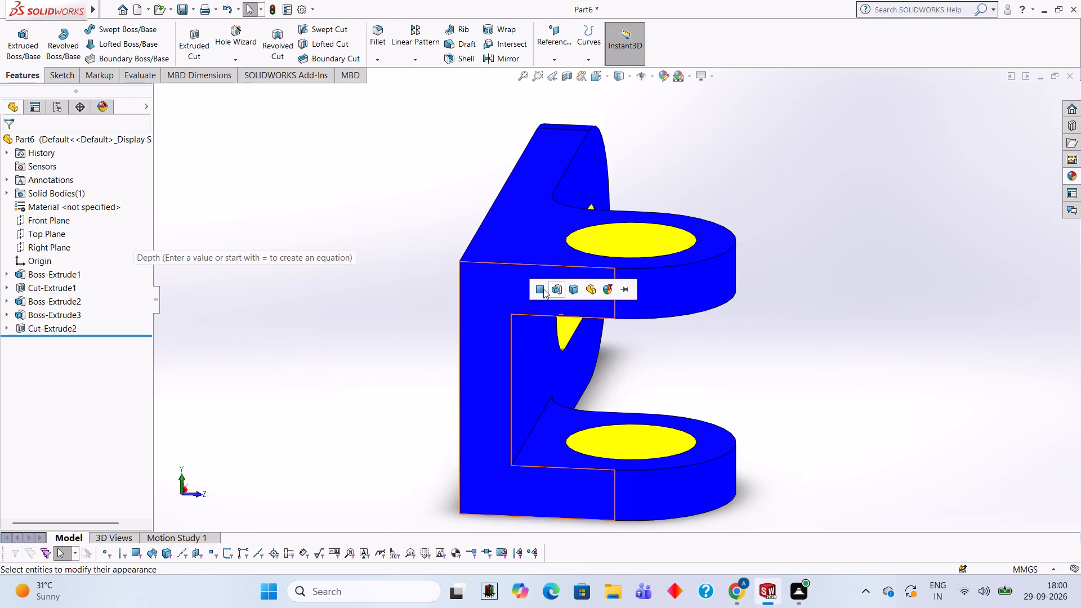
{"action": "left_click", "coordinate": [543, 289]}
Apply the Blue LED appearance to only the curved side face at the plate's rounded end.
{"action": "middle_click_drag", "start_coordinate": [683, 343], "coordinate": [601, 315]}
{"action": "scroll", "coordinate": [599, 318], "scroll_direction": "up", "scroll_amount": 1}
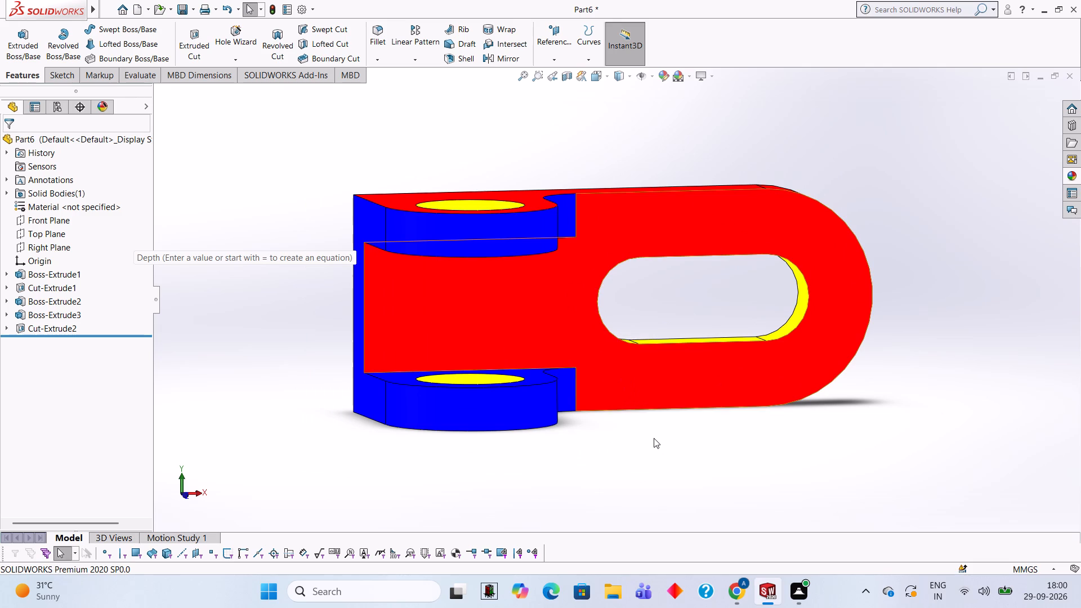
{"action": "middle_click_drag", "start_coordinate": [861, 415], "coordinate": [814, 297]}
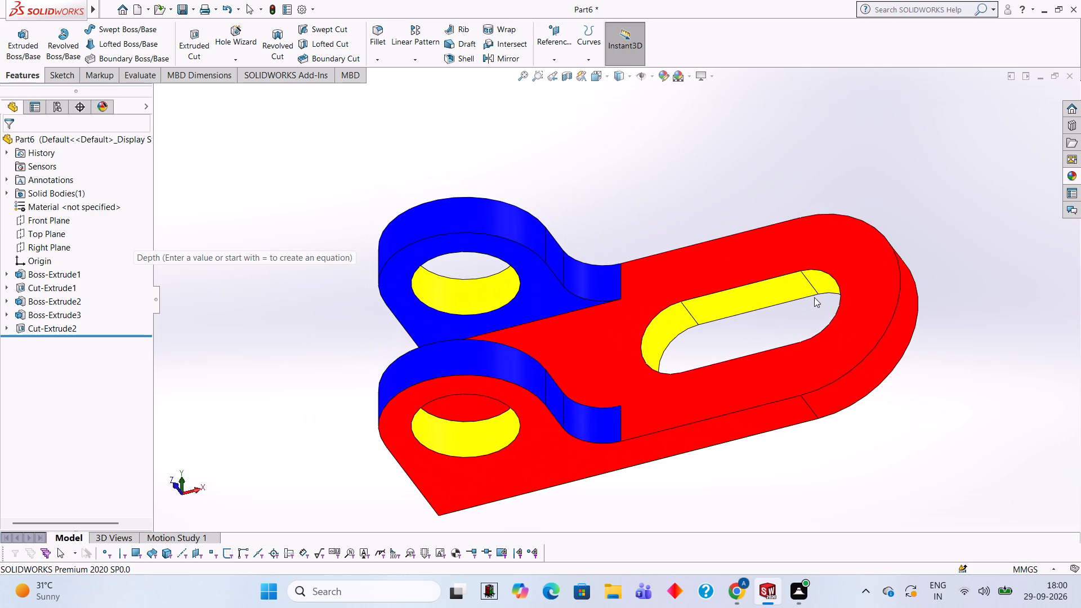
{"action": "scroll", "coordinate": [918, 292], "scroll_direction": "down", "scroll_amount": 3}
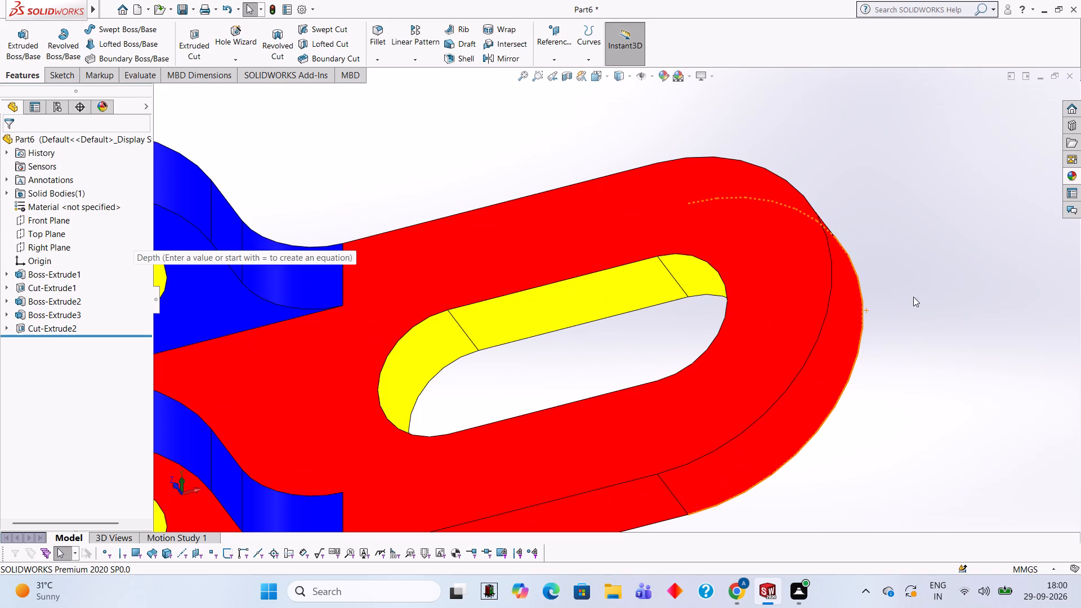
{"action": "middle_click_drag", "start_coordinate": [903, 303], "coordinate": [873, 301]}
{"action": "scroll", "coordinate": [873, 301], "scroll_direction": "down", "scroll_amount": 1}
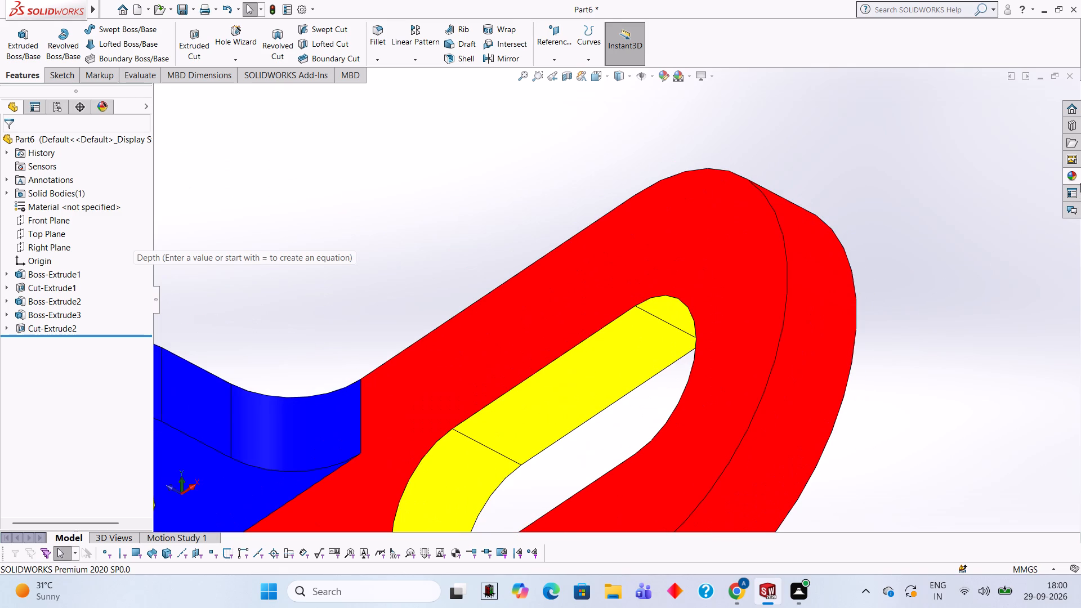
{"action": "left_click", "coordinate": [1076, 180]}
{"action": "left_click_drag", "start_coordinate": [973, 374], "coordinate": [807, 374]}
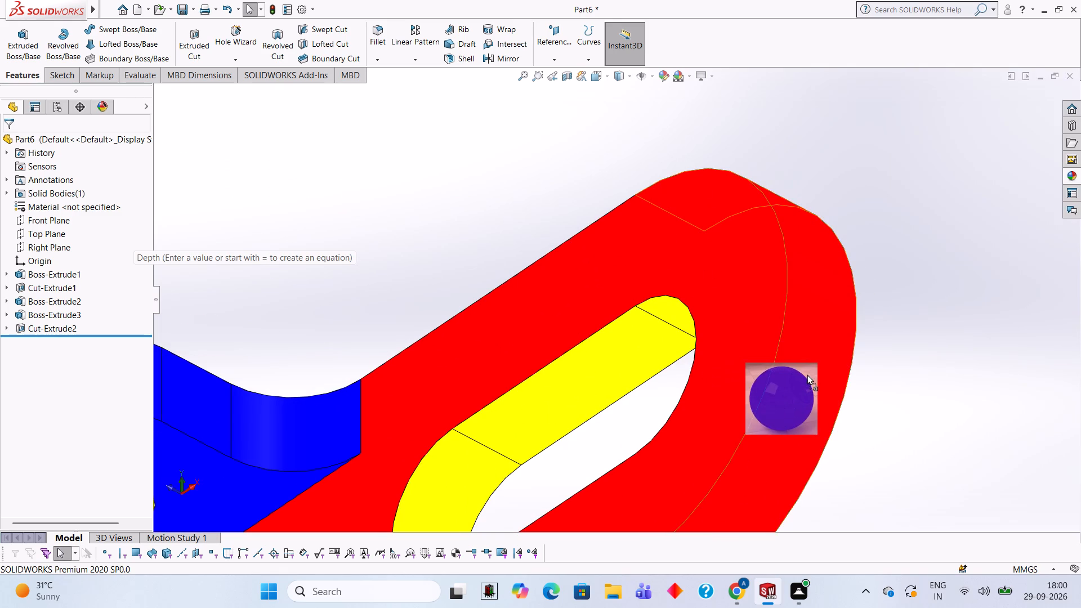
{"action": "left_click_drag", "start_coordinate": [807, 374], "coordinate": [809, 376]}
{"action": "left_click", "coordinate": [809, 376]}
Examine the coloured clevis base from several angles, checking the plate, uprights, holes and slot.
{"action": "scroll", "coordinate": [809, 376], "scroll_direction": "up", "scroll_amount": 5}
{"action": "middle_click_drag", "start_coordinate": [810, 376], "coordinate": [830, 388]}
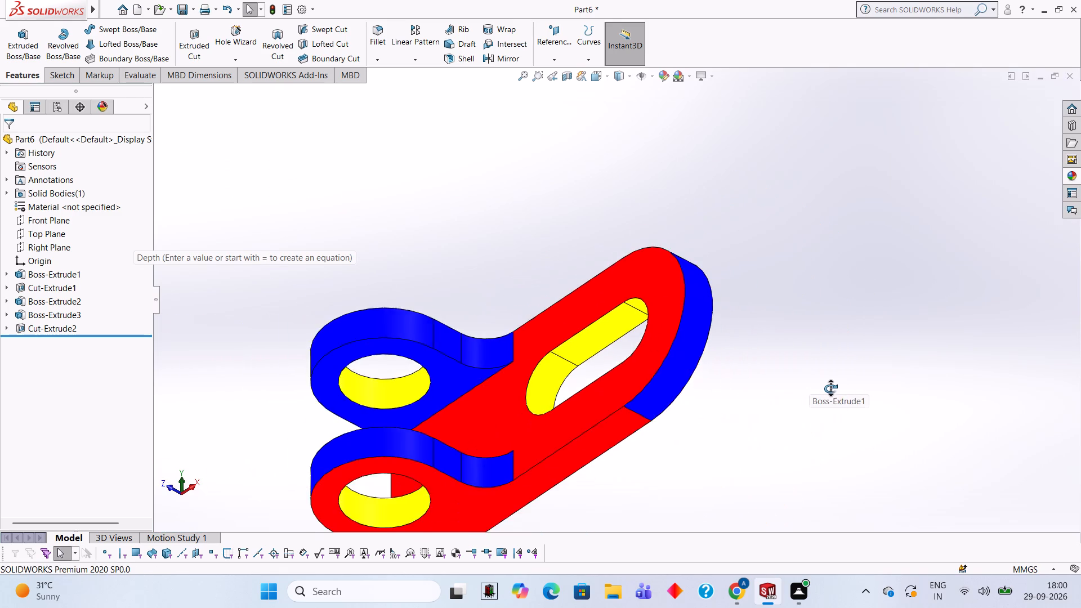
{"action": "middle_click_drag", "start_coordinate": [830, 388], "coordinate": [836, 391]}
{"action": "scroll", "coordinate": [840, 391], "scroll_direction": "up", "scroll_amount": 3}
{"action": "middle_click_drag", "start_coordinate": [696, 420], "coordinate": [703, 587]}
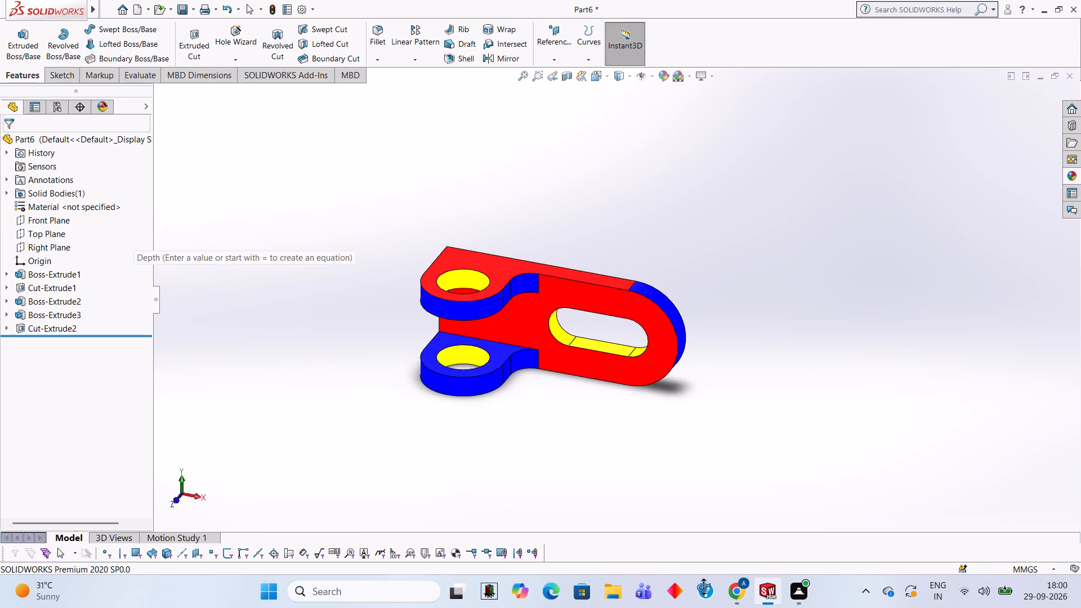
{"action": "middle_click_drag", "start_coordinate": [703, 587], "coordinate": [726, 343]}
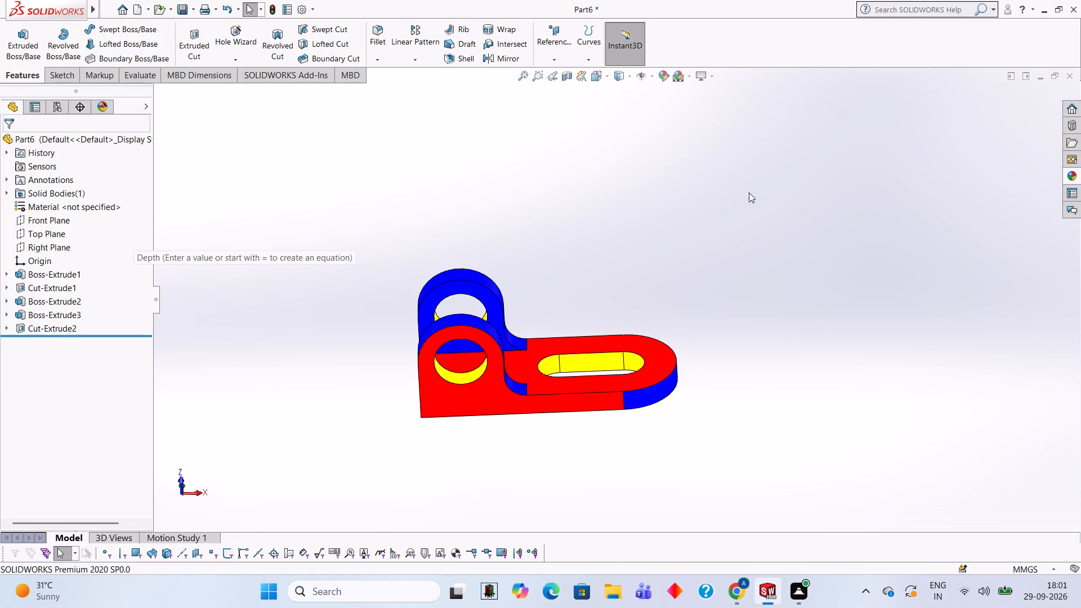
{"action": "middle_click_drag", "start_coordinate": [749, 193], "coordinate": [736, 436]}
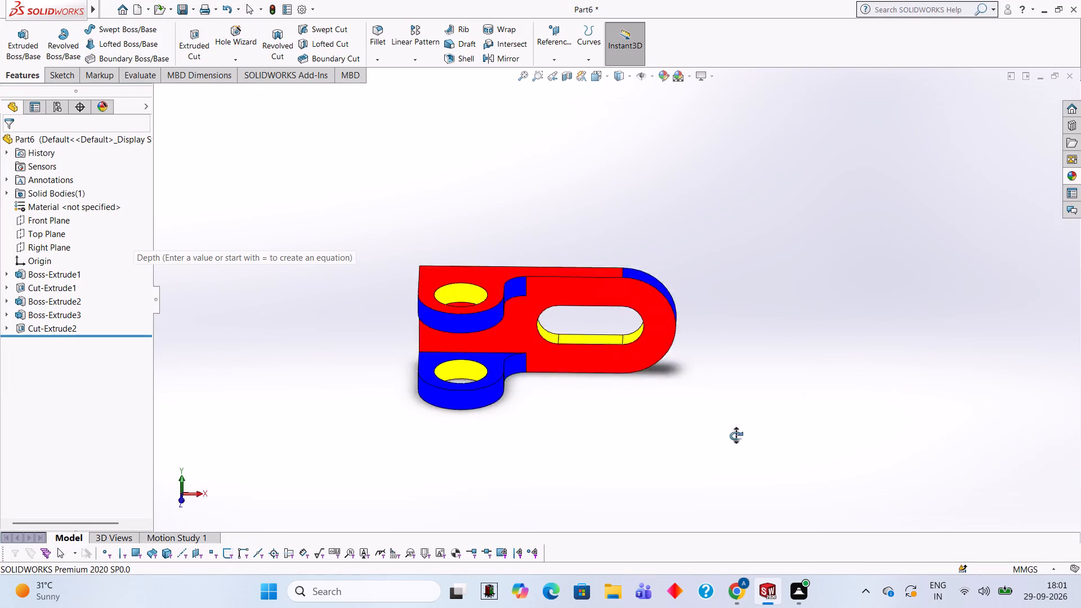
{"action": "middle_click_drag", "start_coordinate": [736, 436], "coordinate": [639, 414]}
{"action": "middle_click_drag", "start_coordinate": [666, 317], "coordinate": [812, 214]}
{"action": "middle_click_drag", "start_coordinate": [850, 227], "coordinate": [807, 237]}
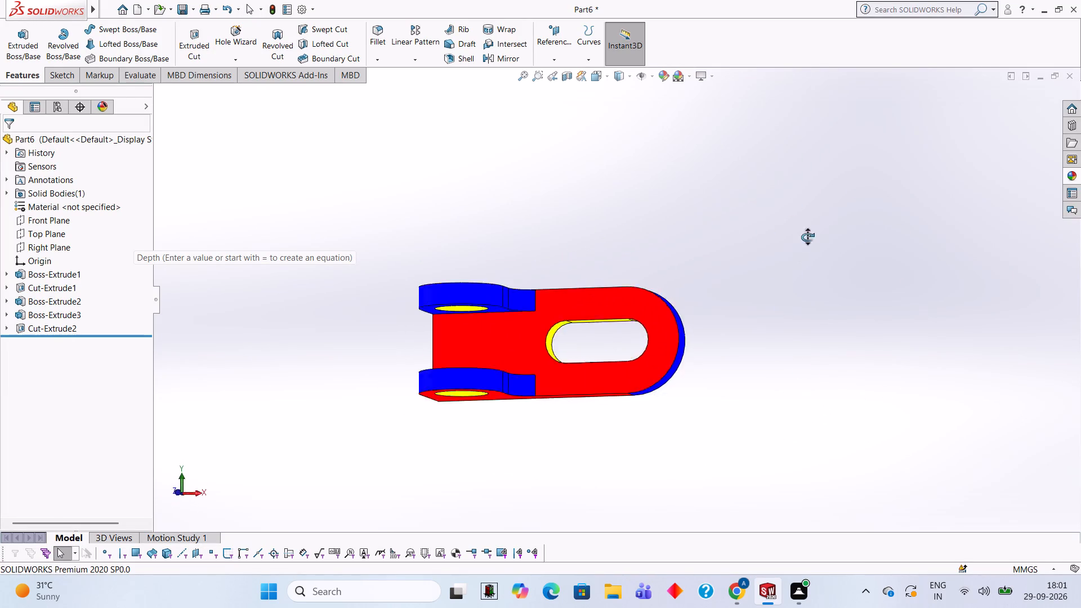
{"action": "middle_click_drag", "start_coordinate": [807, 237], "coordinate": [841, 151]}
{"action": "middle_click_drag", "start_coordinate": [841, 151], "coordinate": [812, 155]}
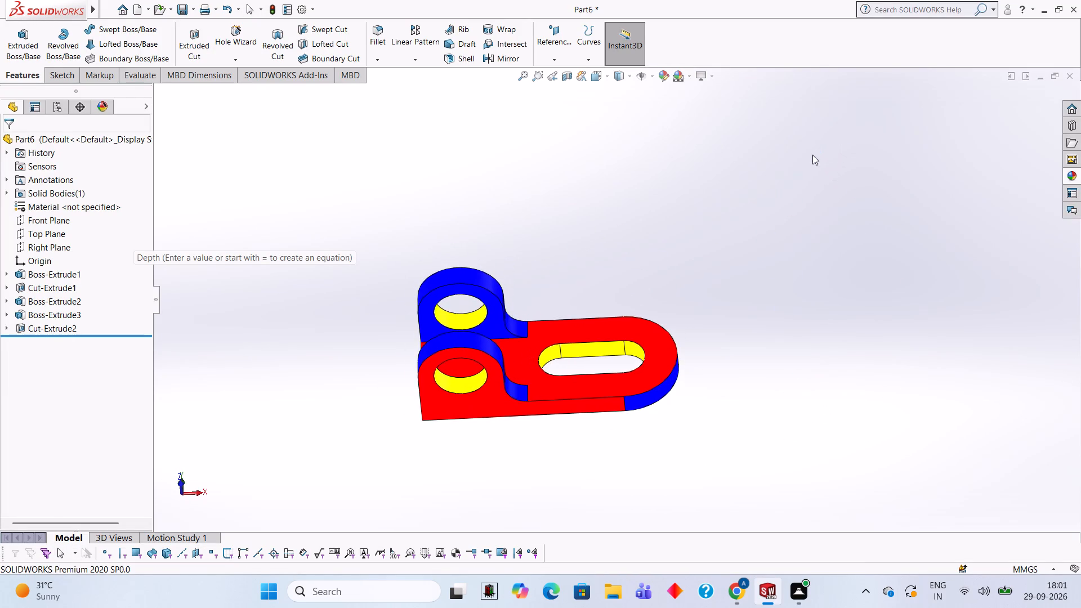
{"action": "middle_click_drag", "start_coordinate": [787, 285], "coordinate": [778, 227]}
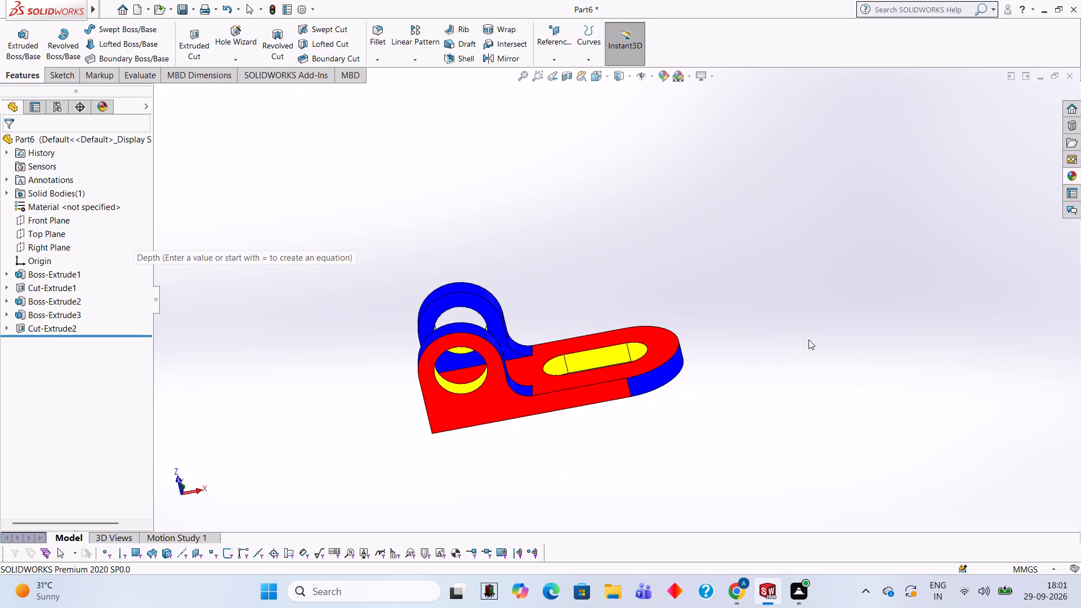
{"action": "middle_click_drag", "start_coordinate": [808, 339], "coordinate": [819, 339]}
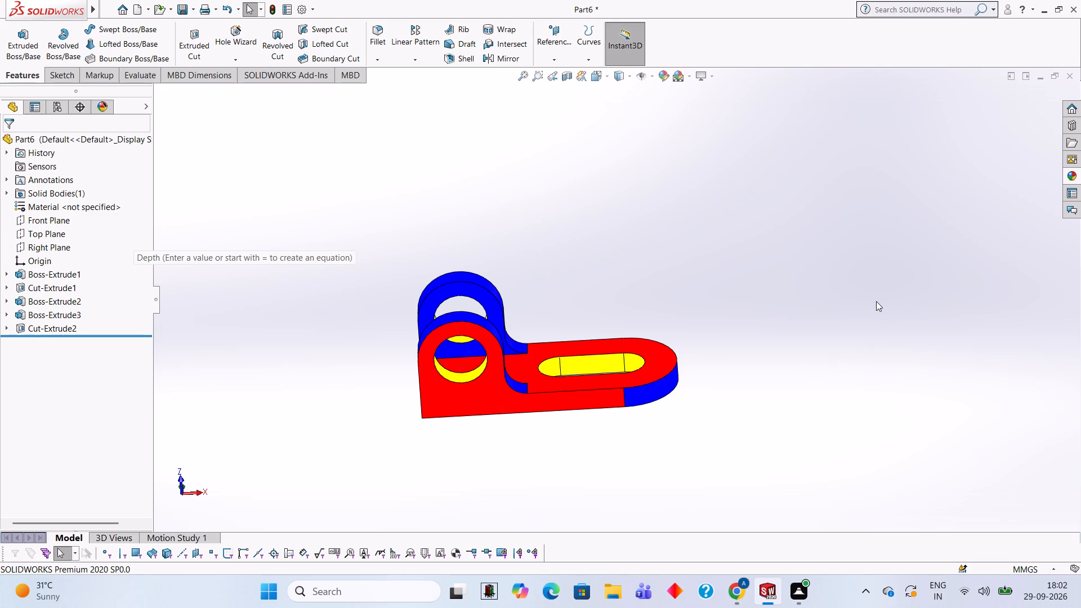
{"action": "middle_click_drag", "start_coordinate": [700, 248], "coordinate": [770, 301]}
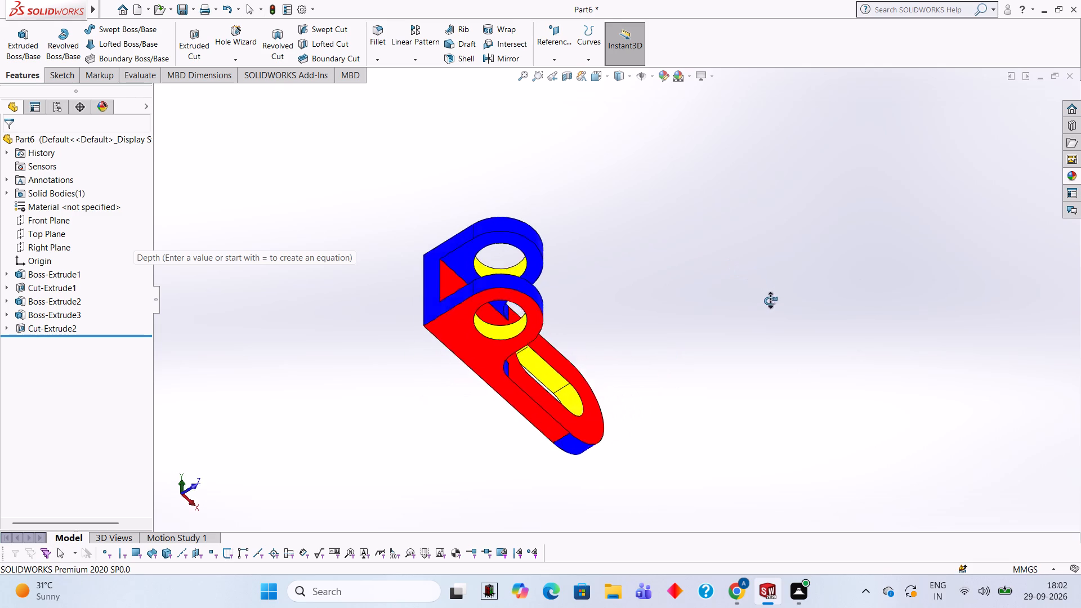
{"action": "middle_click_drag", "start_coordinate": [770, 301], "coordinate": [770, 303]}
{"action": "scroll", "coordinate": [743, 313], "scroll_direction": "up", "scroll_amount": 1}
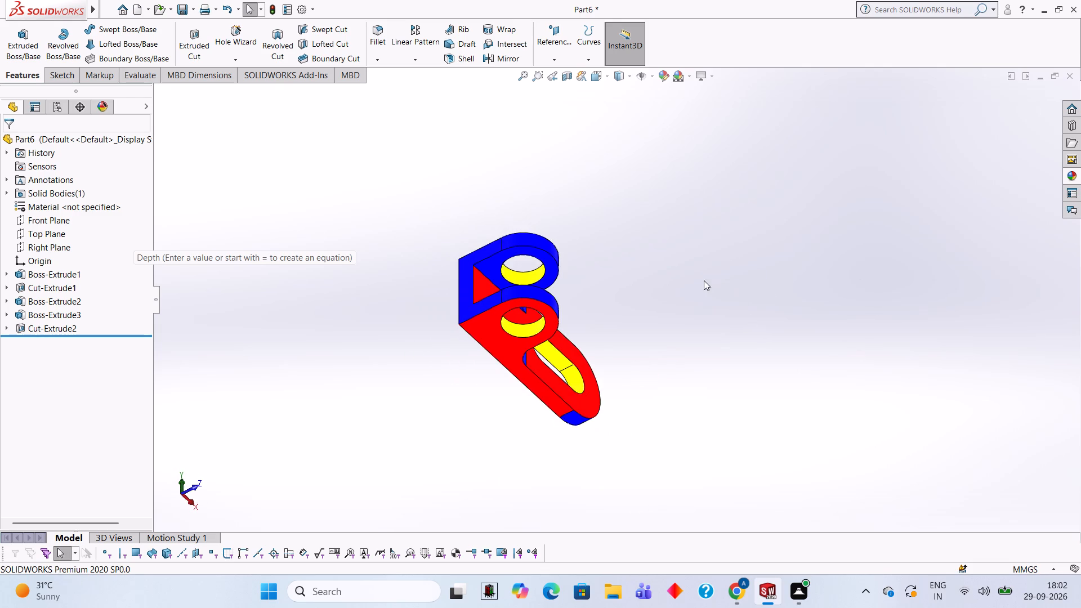
{"action": "middle_click_drag", "start_coordinate": [704, 280], "coordinate": [733, 460]}
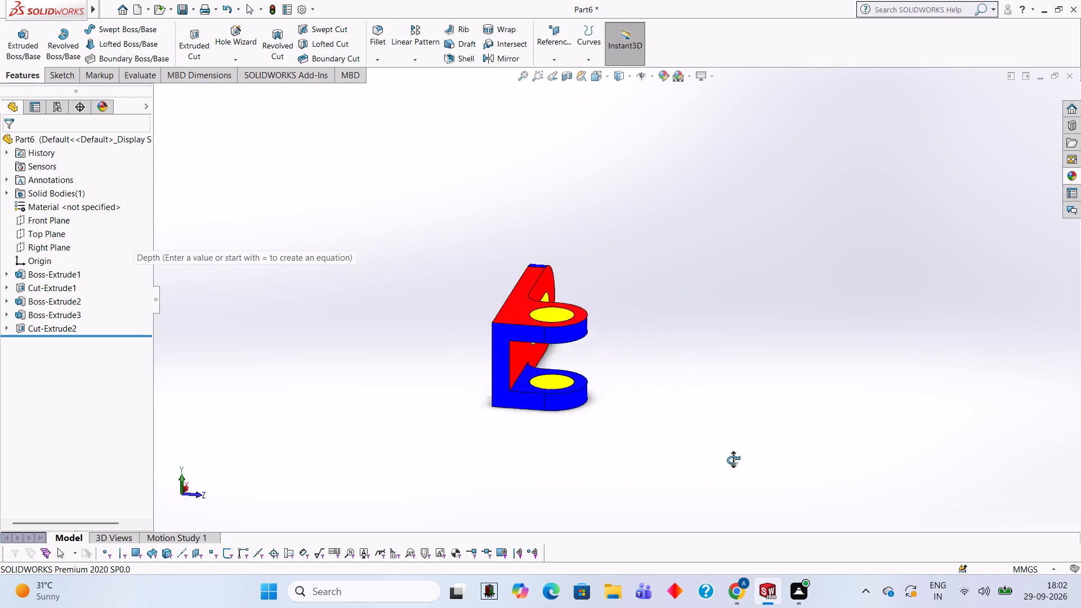
{"action": "middle_click_drag", "start_coordinate": [733, 460], "coordinate": [617, 259]}
{"action": "middle_click", "coordinate": [617, 259]}
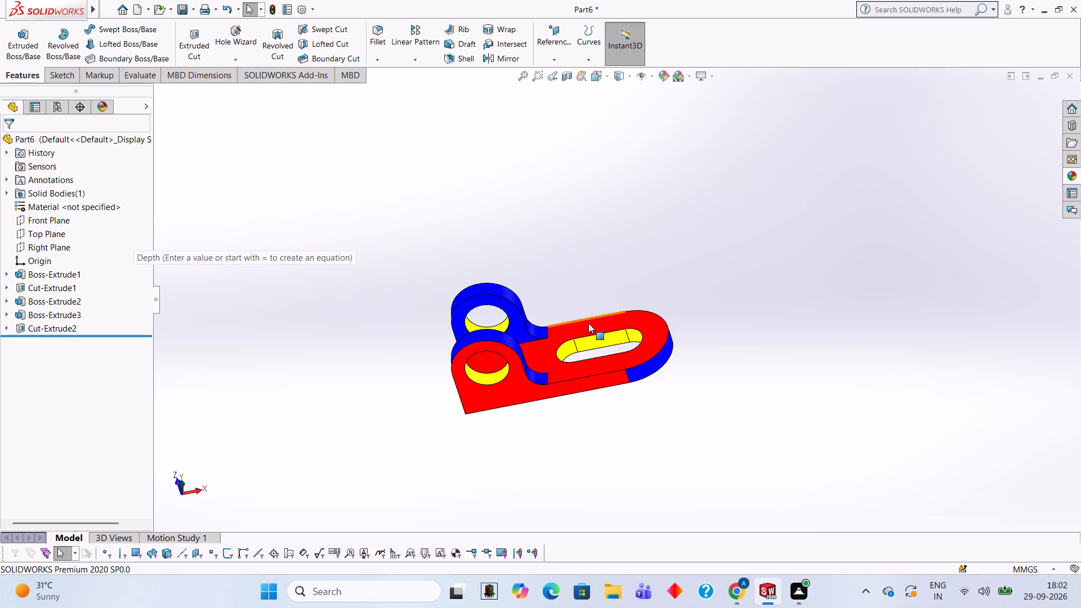
{"action": "middle_click_drag", "start_coordinate": [594, 324], "coordinate": [588, 359]}
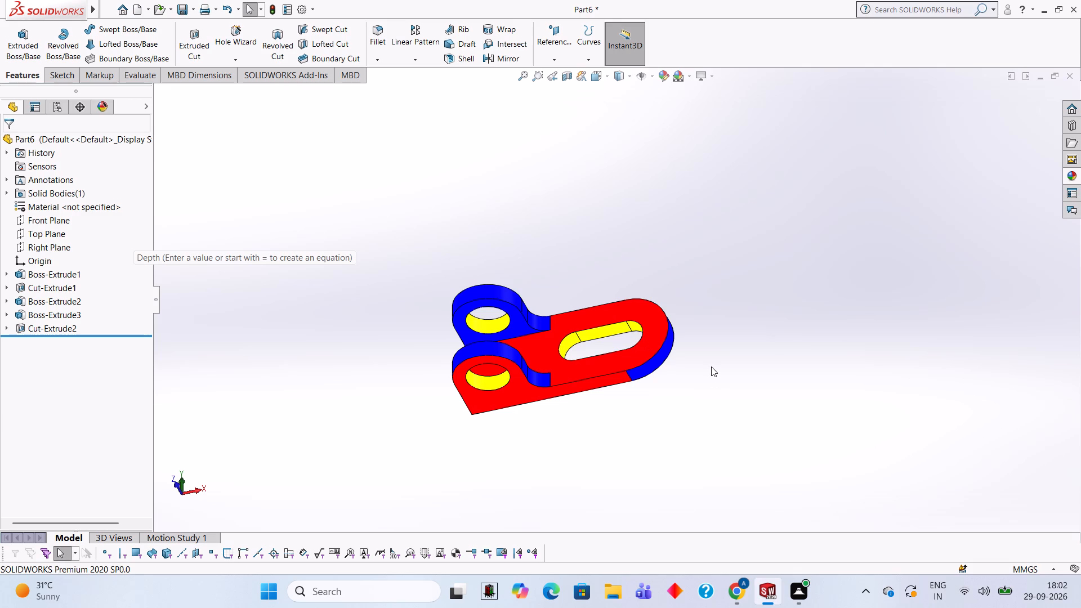
{"action": "middle_click_drag", "start_coordinate": [711, 366], "coordinate": [716, 437]}
{"action": "middle_click_drag", "start_coordinate": [716, 437], "coordinate": [736, 392]}
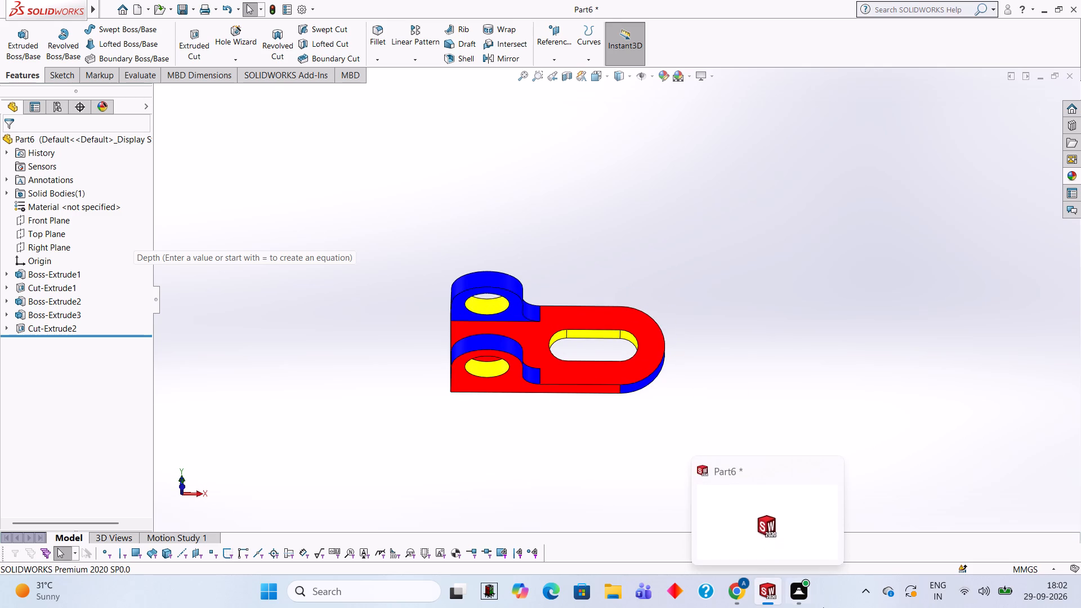
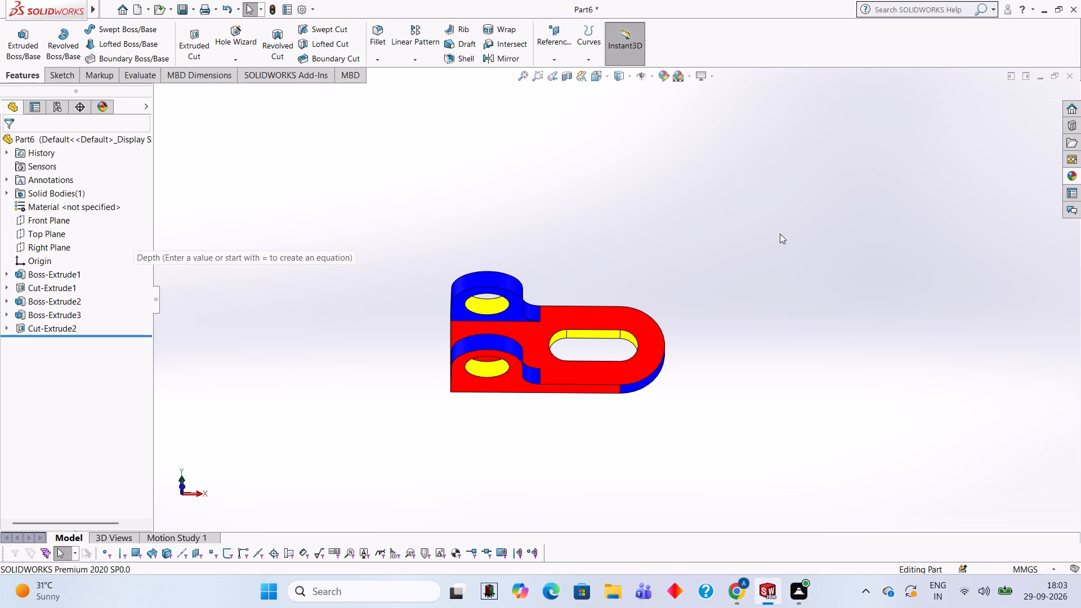
Examine the finished clevis base from all sides, checking the colours on the plate, uprights, holes and slot.
{"action": "middle_click_drag", "start_coordinate": [780, 234], "coordinate": [783, 343]}
{"action": "scroll", "coordinate": [774, 440], "scroll_direction": "down", "scroll_amount": 1}
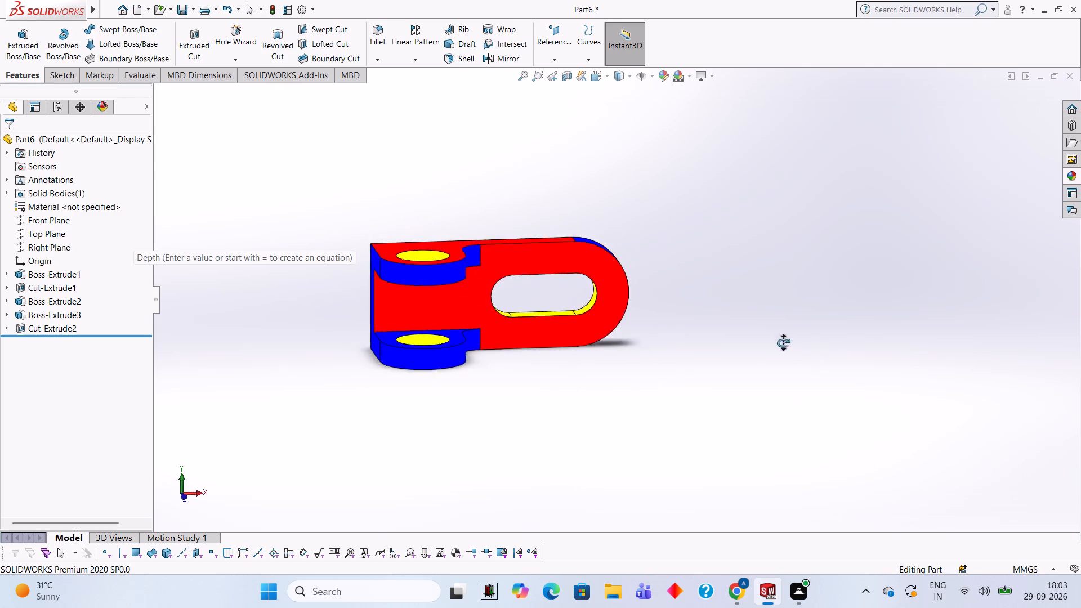
{"action": "middle_click_drag", "start_coordinate": [783, 343], "coordinate": [603, 361]}
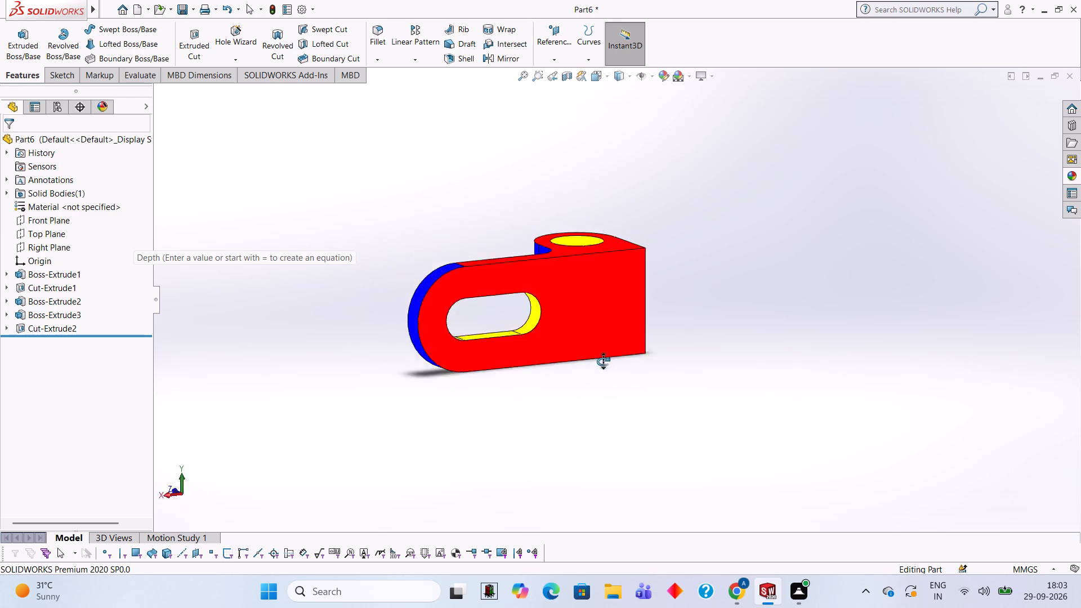
{"action": "middle_click_drag", "start_coordinate": [603, 361], "coordinate": [780, 181]}
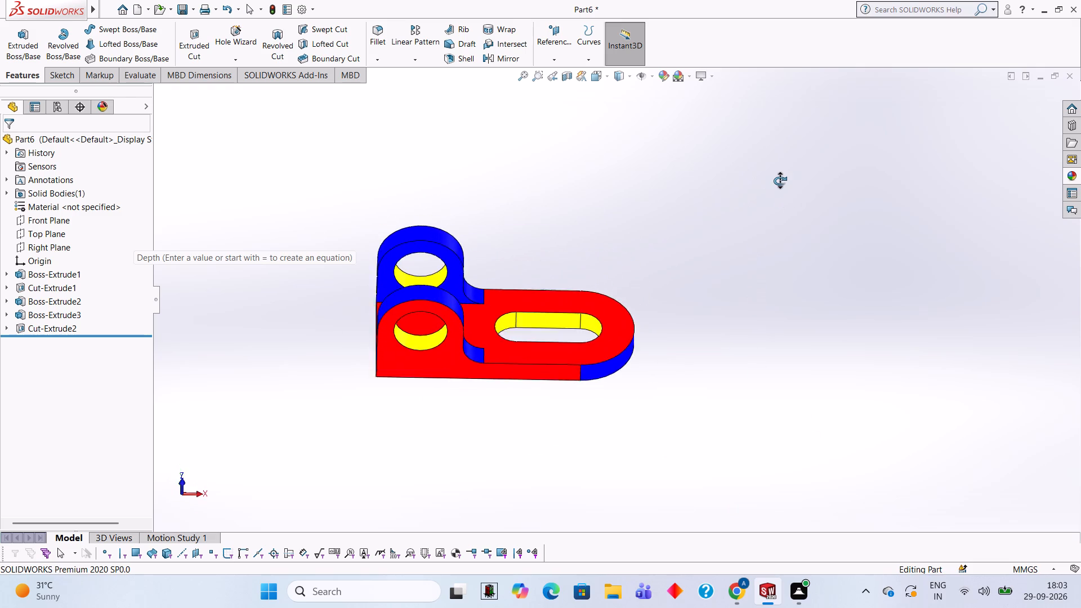
{"action": "middle_click_drag", "start_coordinate": [780, 181], "coordinate": [760, 355]}
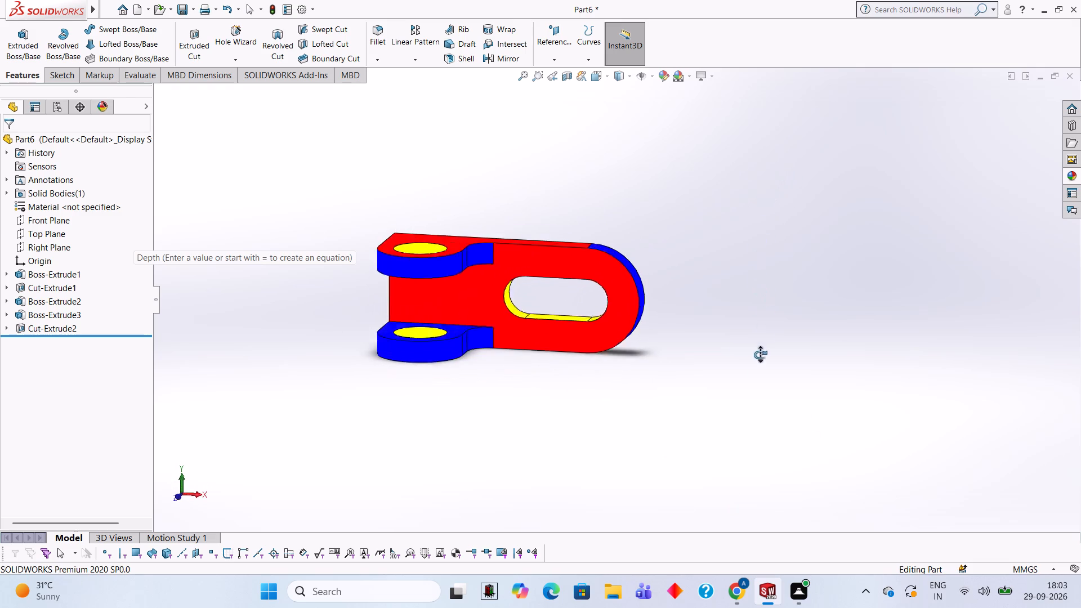
{"action": "middle_click_drag", "start_coordinate": [760, 355], "coordinate": [738, 444]}
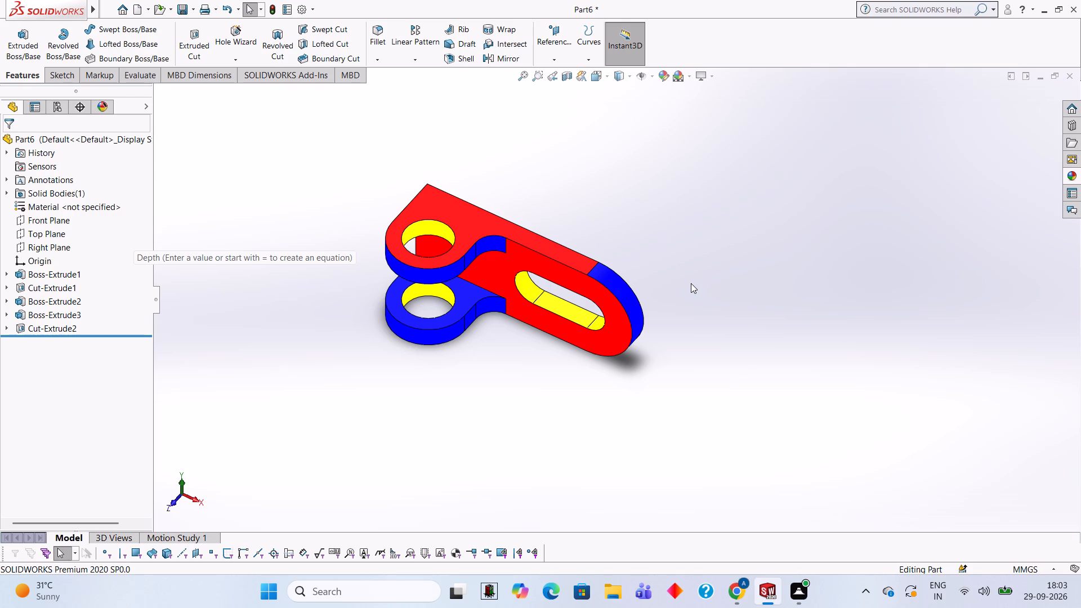
{"action": "middle_click_drag", "start_coordinate": [704, 365], "coordinate": [727, 486]}
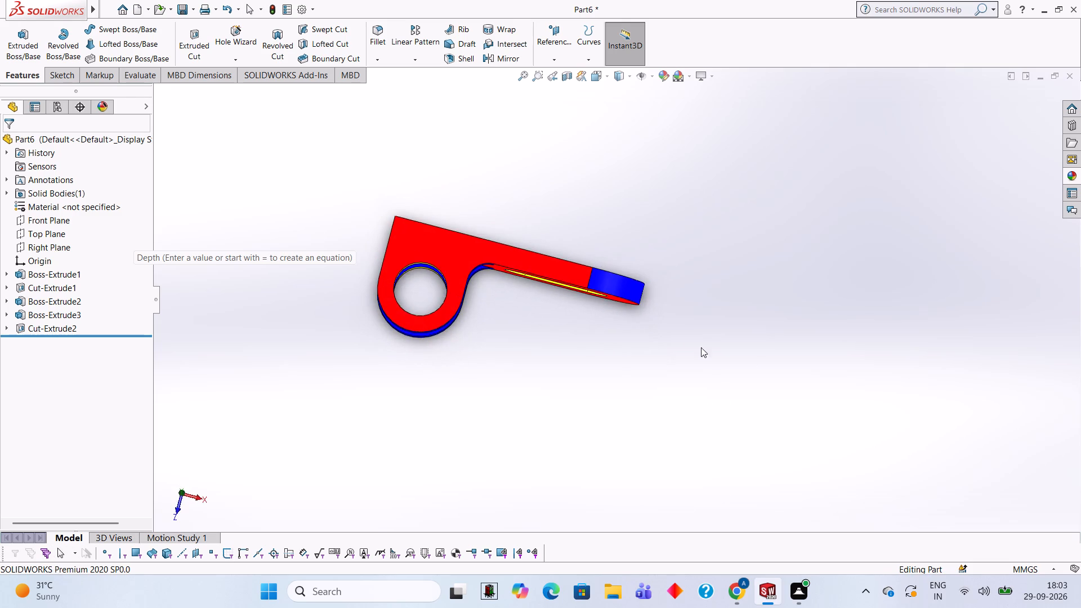
{"action": "middle_click_drag", "start_coordinate": [678, 215], "coordinate": [603, 389]}
{"action": "middle_click_drag", "start_coordinate": [549, 353], "coordinate": [470, 214]}
{"action": "middle_click_drag", "start_coordinate": [633, 319], "coordinate": [584, 293]}
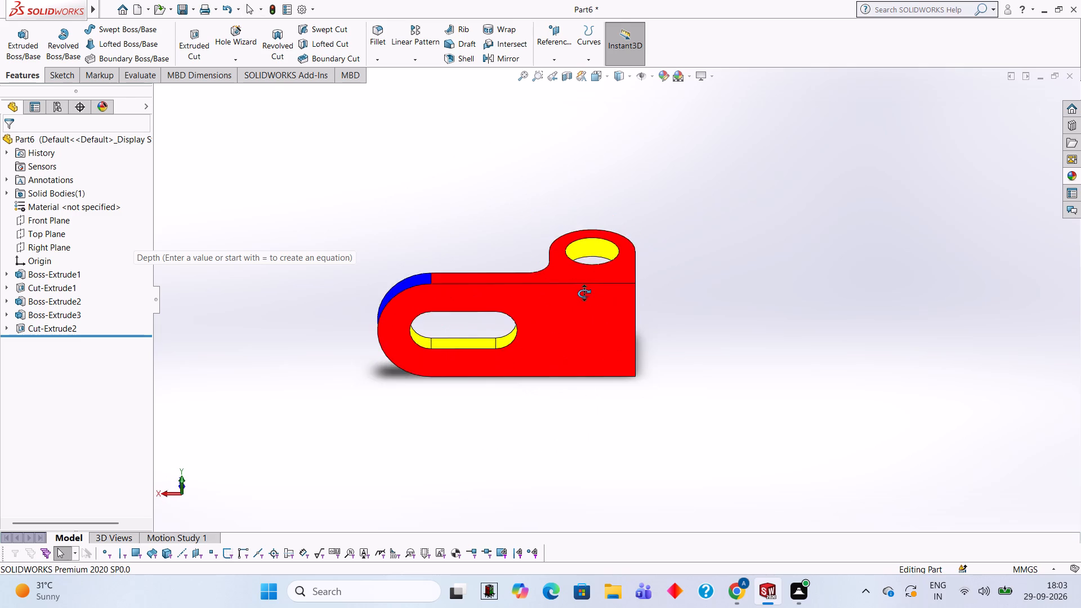
{"action": "middle_click_drag", "start_coordinate": [584, 293], "coordinate": [652, 315]}
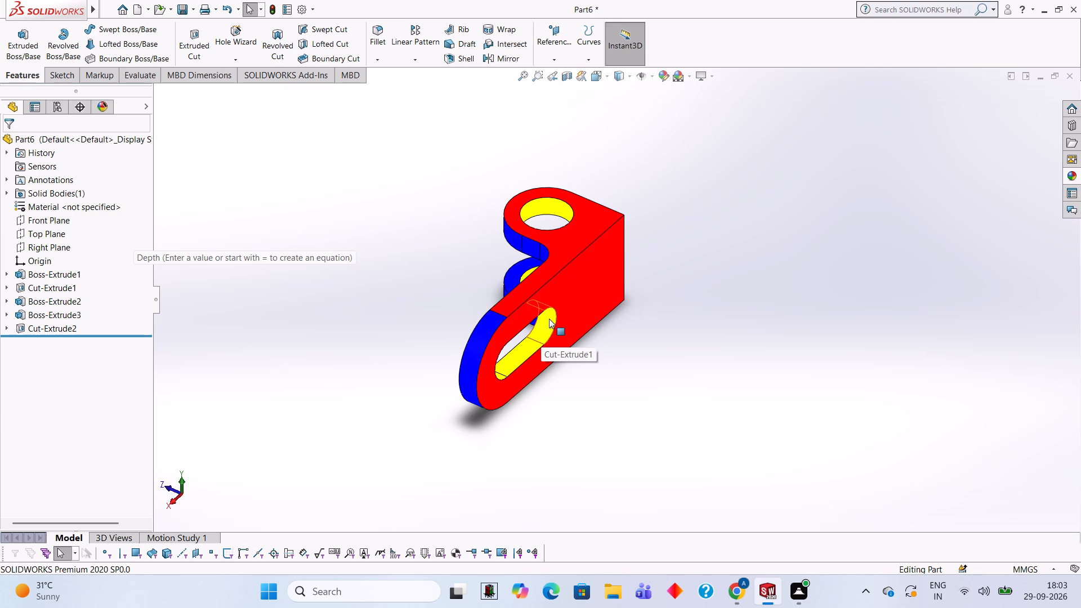
{"action": "middle_click_drag", "start_coordinate": [699, 221], "coordinate": [728, 228]}
{"action": "scroll", "coordinate": [492, 195], "scroll_direction": "down", "scroll_amount": 1}
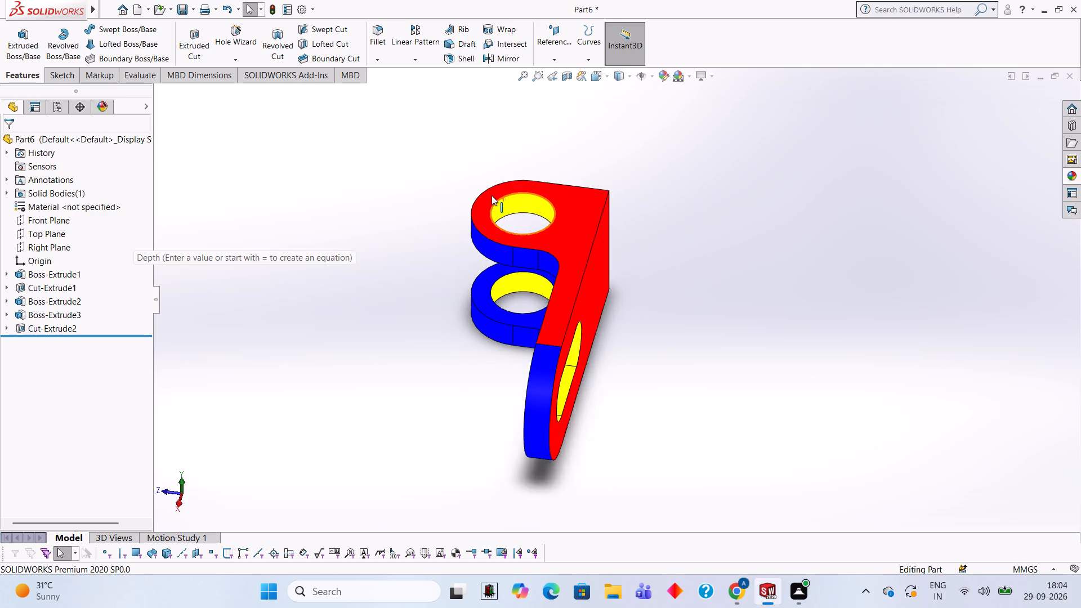
{"action": "scroll", "coordinate": [492, 195], "scroll_direction": "down", "scroll_amount": 1}
{"action": "middle_click_drag", "start_coordinate": [672, 228], "coordinate": [716, 252]}
{"action": "scroll", "coordinate": [707, 273], "scroll_direction": "up", "scroll_amount": 2}
{"action": "middle_click_drag", "start_coordinate": [703, 251], "coordinate": [713, 188]}
{"action": "middle_click_drag", "start_coordinate": [676, 218], "coordinate": [717, 157]}
{"action": "middle_click_drag", "start_coordinate": [645, 237], "coordinate": [677, 193]}
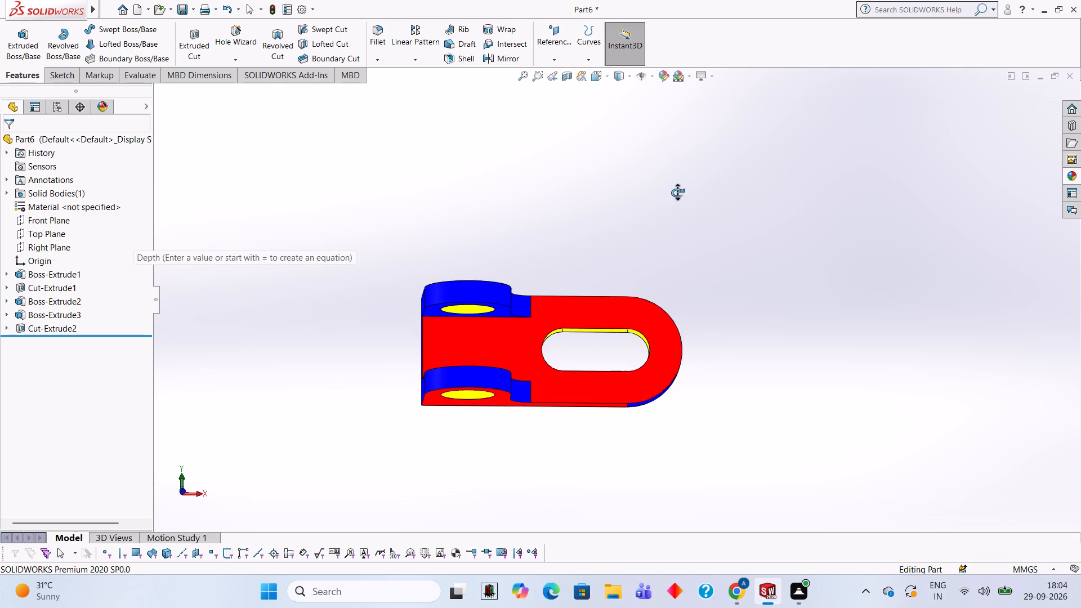
{"action": "middle_click_drag", "start_coordinate": [677, 193], "coordinate": [685, 178]}
{"action": "middle_click_drag", "start_coordinate": [614, 236], "coordinate": [630, 199]}
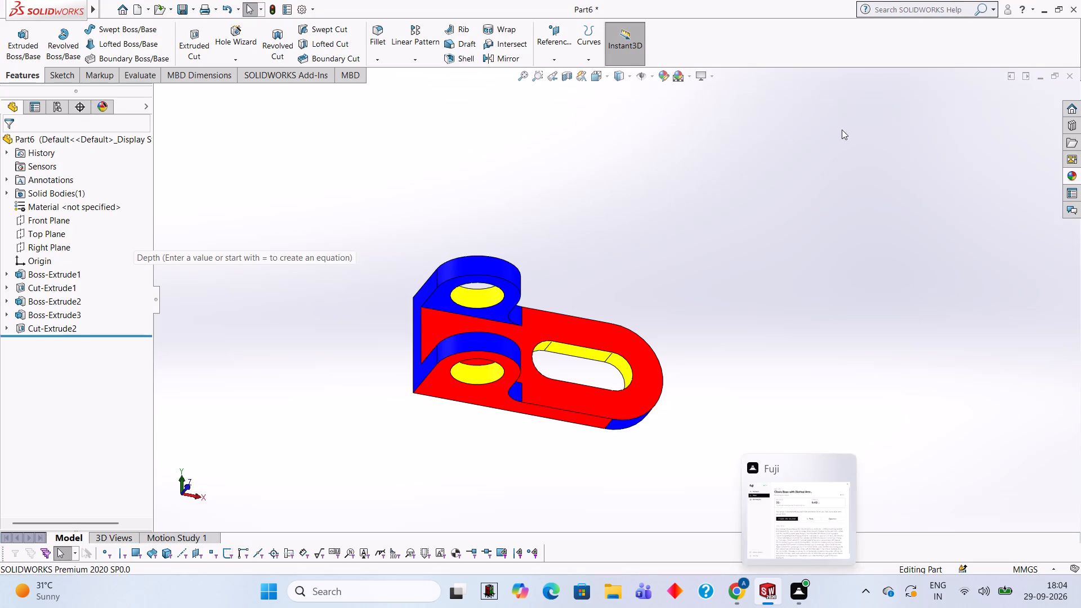
{"action": "middle_click_drag", "start_coordinate": [714, 314], "coordinate": [707, 296]}
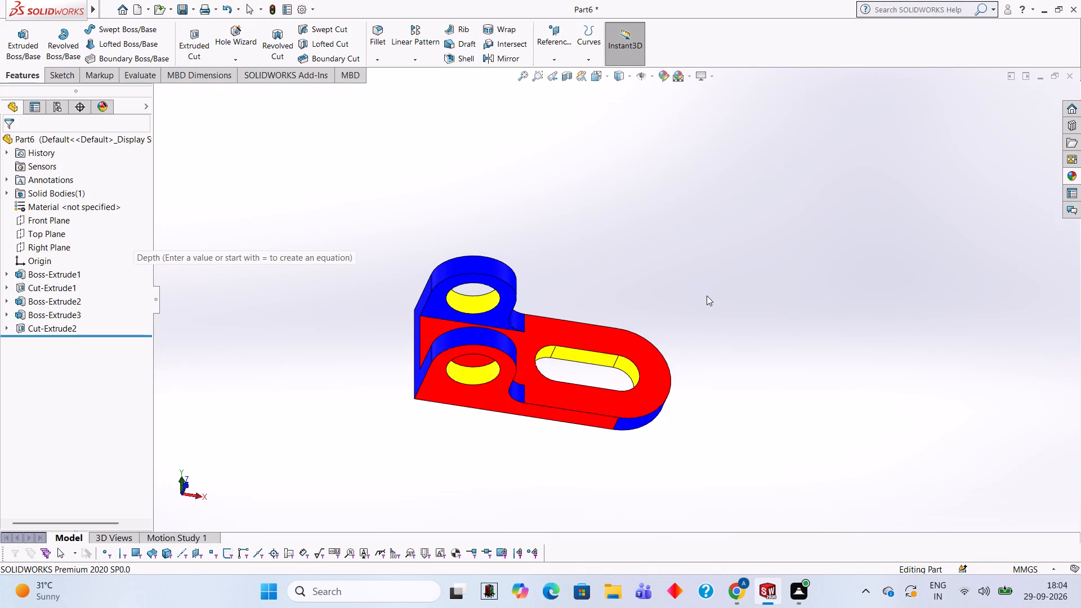
Save the part in the Documents folder as a SOLIDWORKS Part named FFFFFFFFFFFFFFFFFF.
{"action": "key", "text": "ctrl+s"}
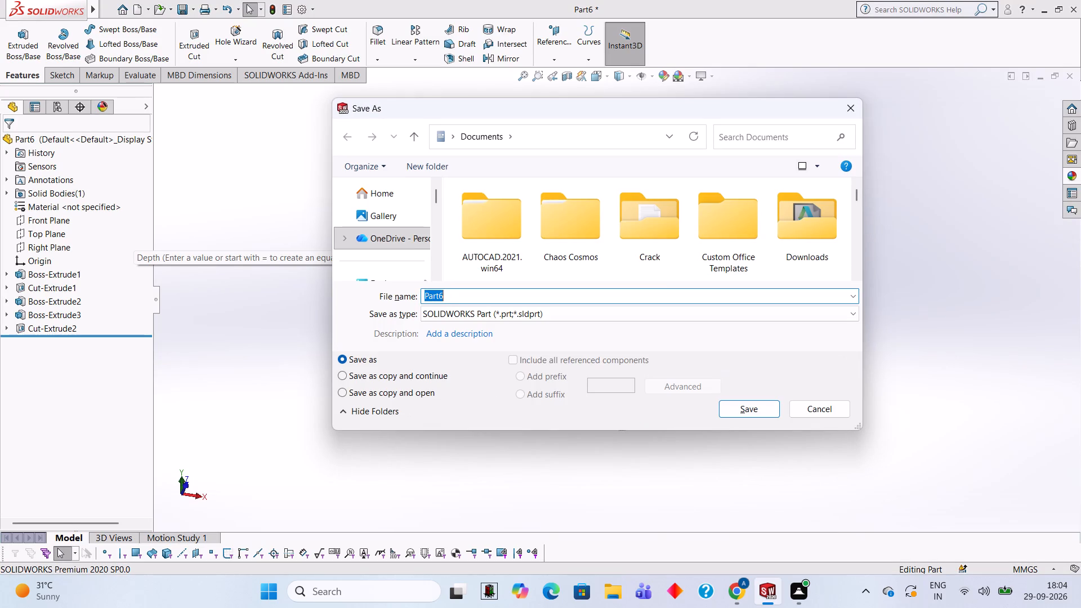
{"action": "type", "text": "FFFF"}
{"action": "type", "text": "FFFFF"}
{"action": "type", "text": "FFFFFFFFF"}
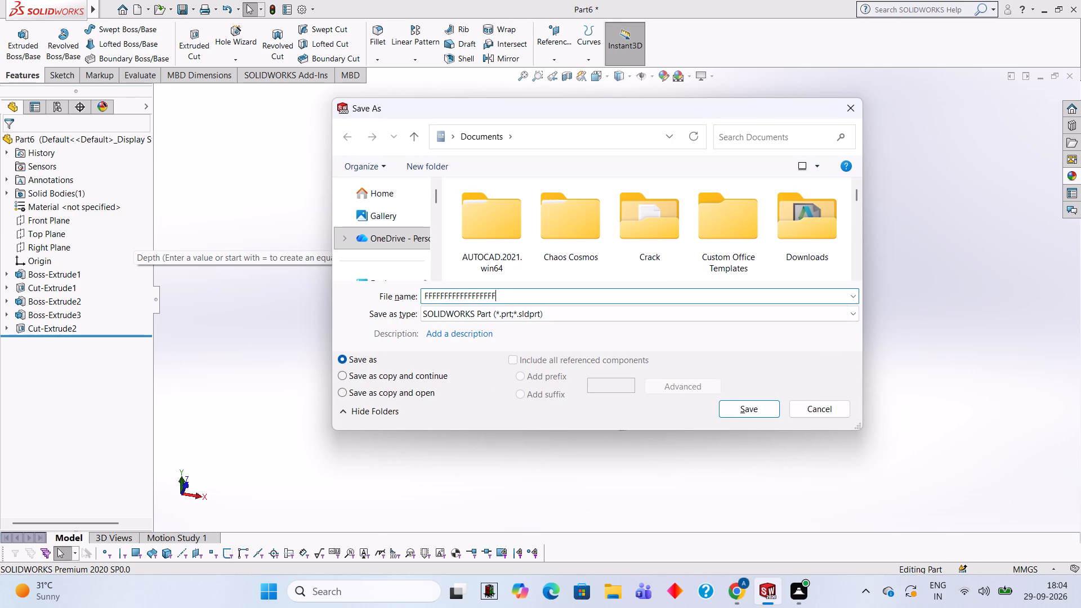
{"action": "key", "text": "Return"}
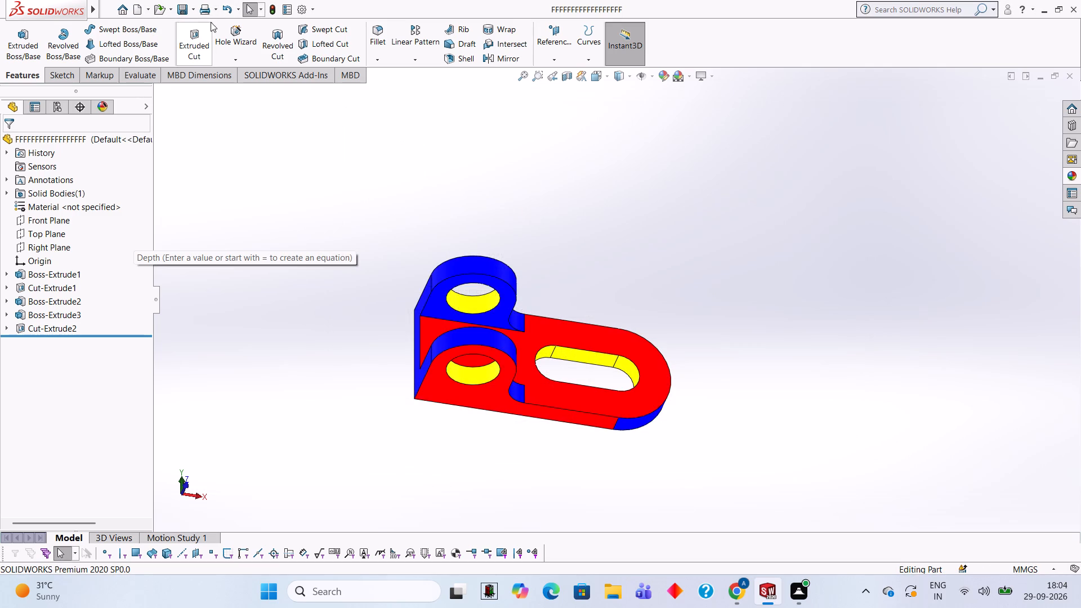
Save the model also as an Adobe Portable Document Format (*.pdf) file in Documents under the same file name.
{"action": "left_click", "coordinate": [191, 7]}
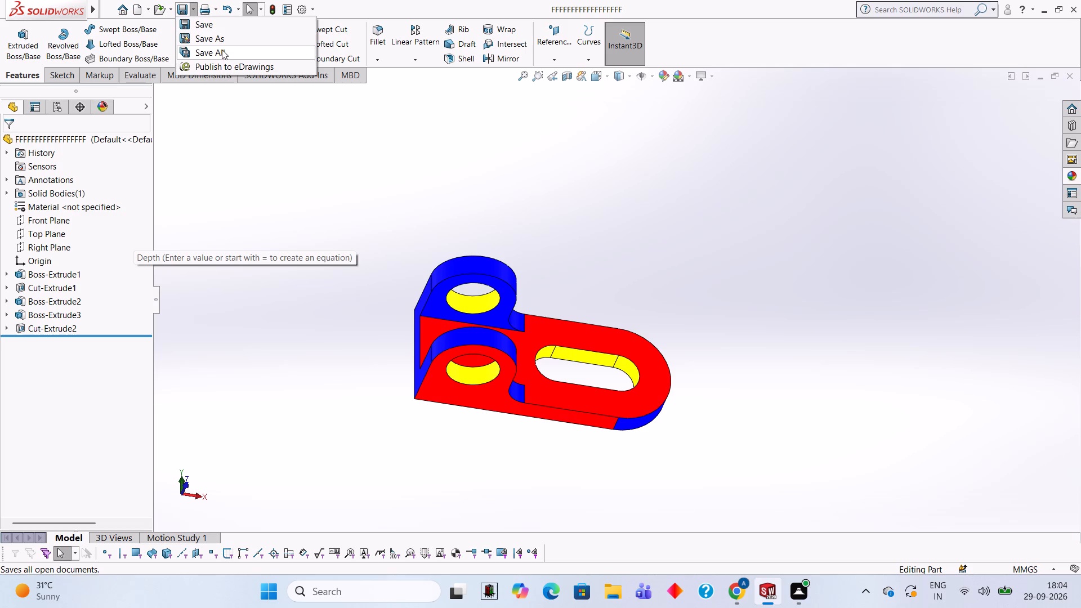
{"action": "left_click", "coordinate": [220, 44]}
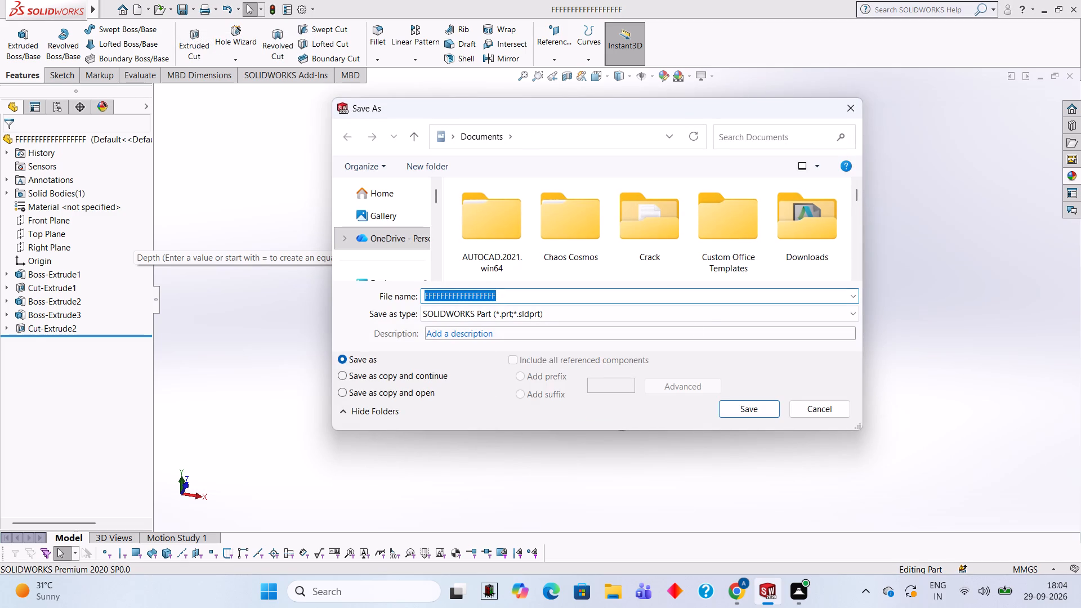
{"action": "left_click", "coordinate": [682, 319]}
{"action": "left_click", "coordinate": [515, 81]}
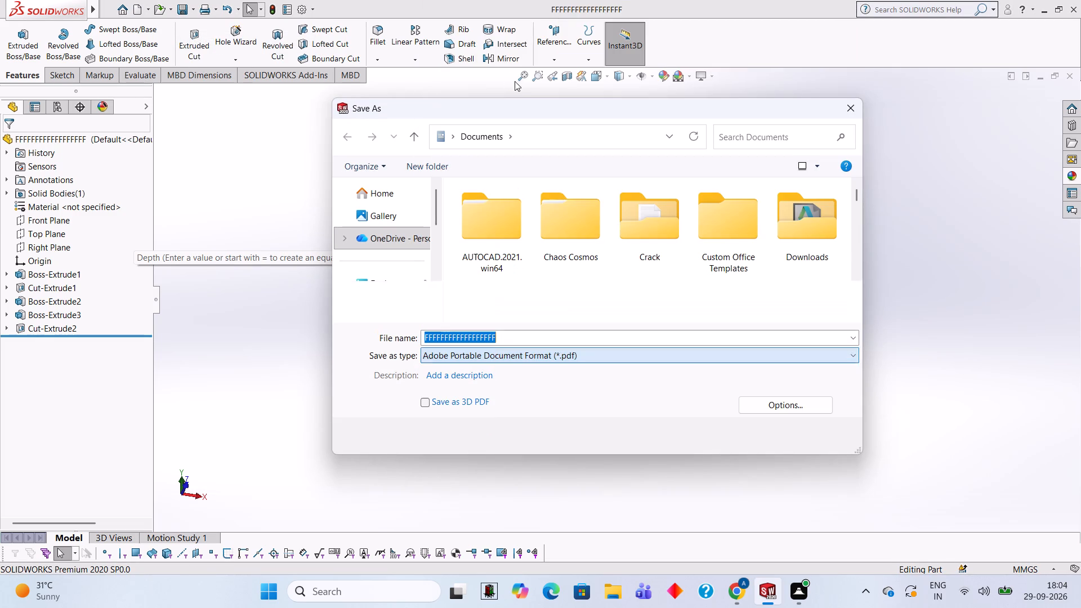
{"action": "left_click", "coordinate": [729, 433]}
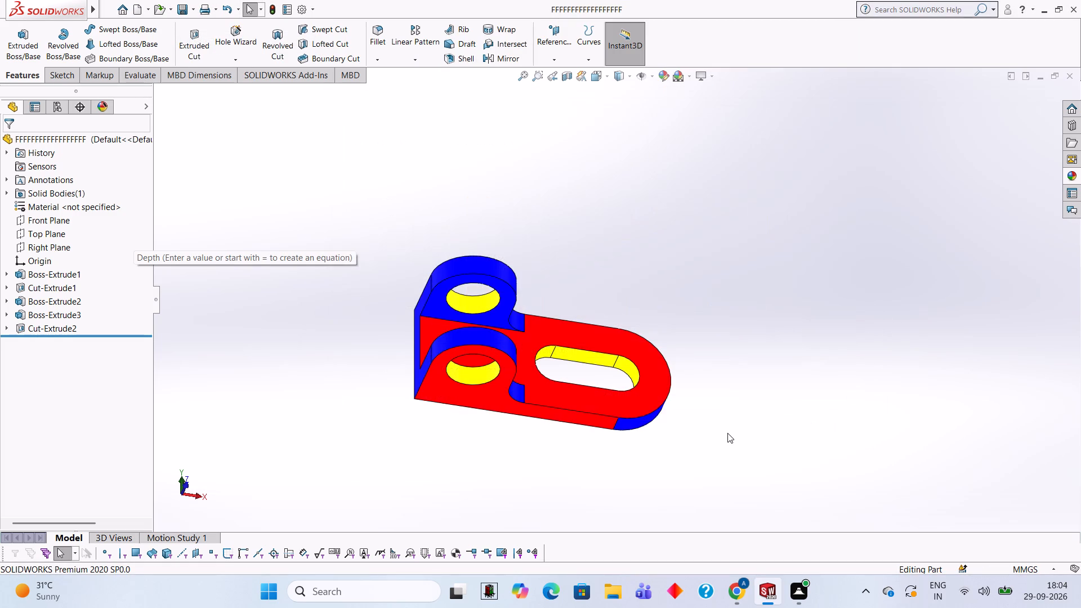